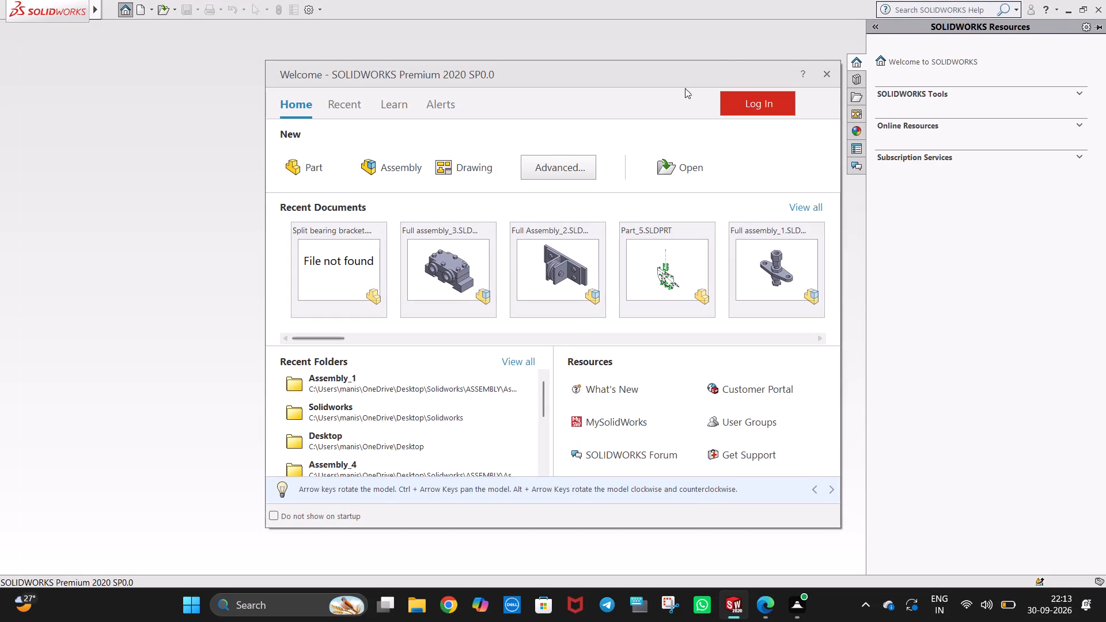
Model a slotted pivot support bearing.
Dismiss the welcome window and create a new part document.
{"action": "left_click", "coordinate": [832, 78]}
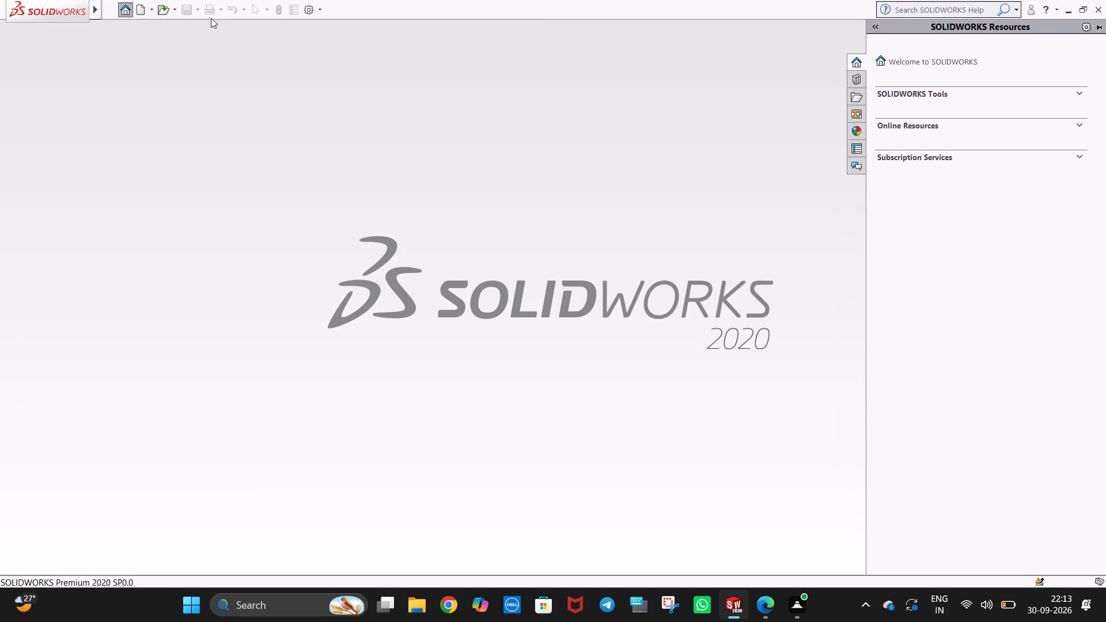
{"action": "left_click", "coordinate": [139, 13]}
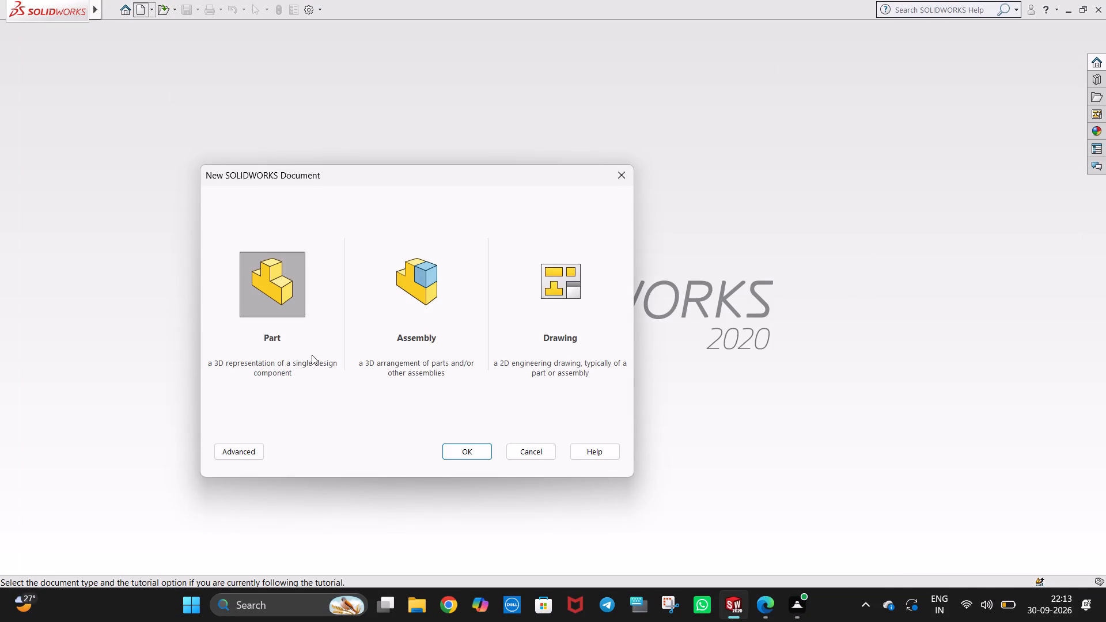
{"action": "left_click", "coordinate": [490, 453]}
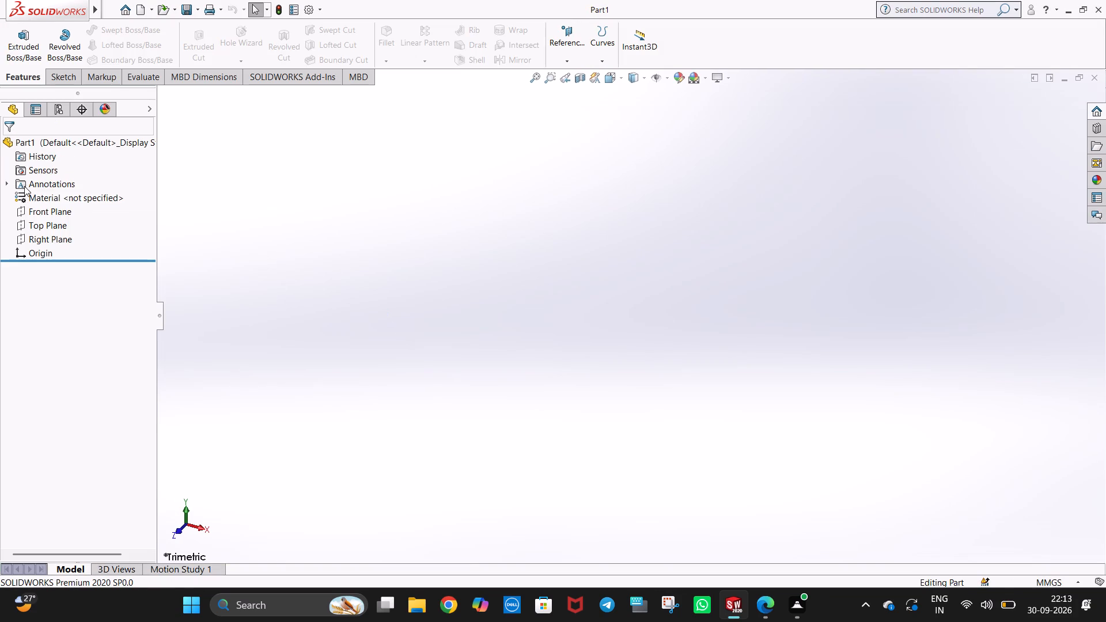
Start a sketch on the Front Plane.
{"action": "left_click", "coordinate": [44, 214]}
{"action": "left_click", "coordinate": [58, 195]}
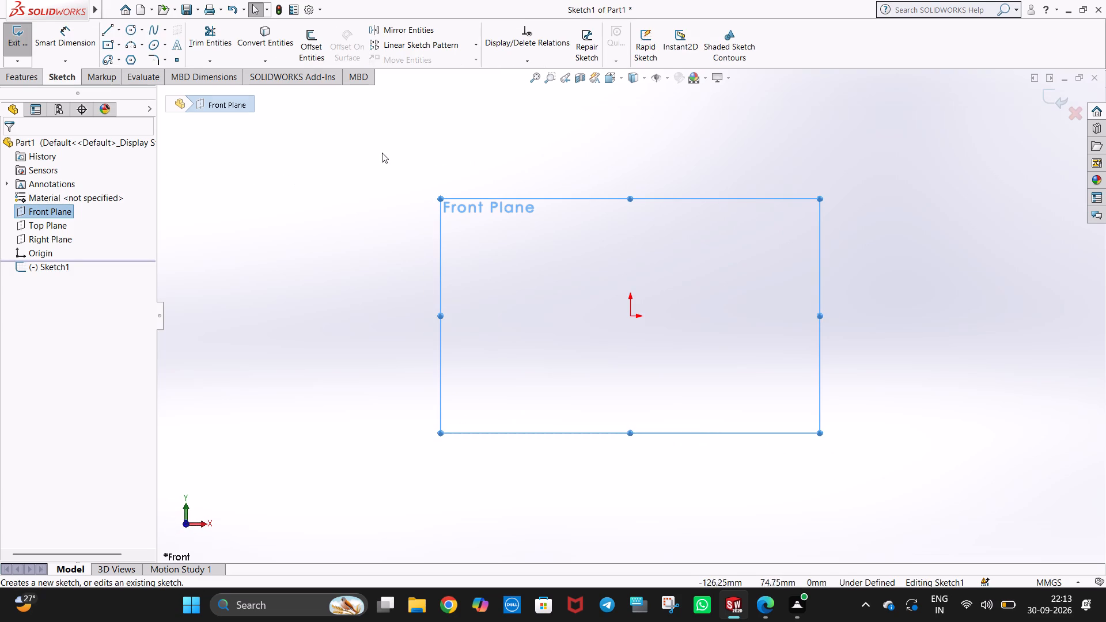
Draw a vertical line upward from the origin and set its length to 4 mm.
{"action": "left_click", "coordinate": [109, 29]}
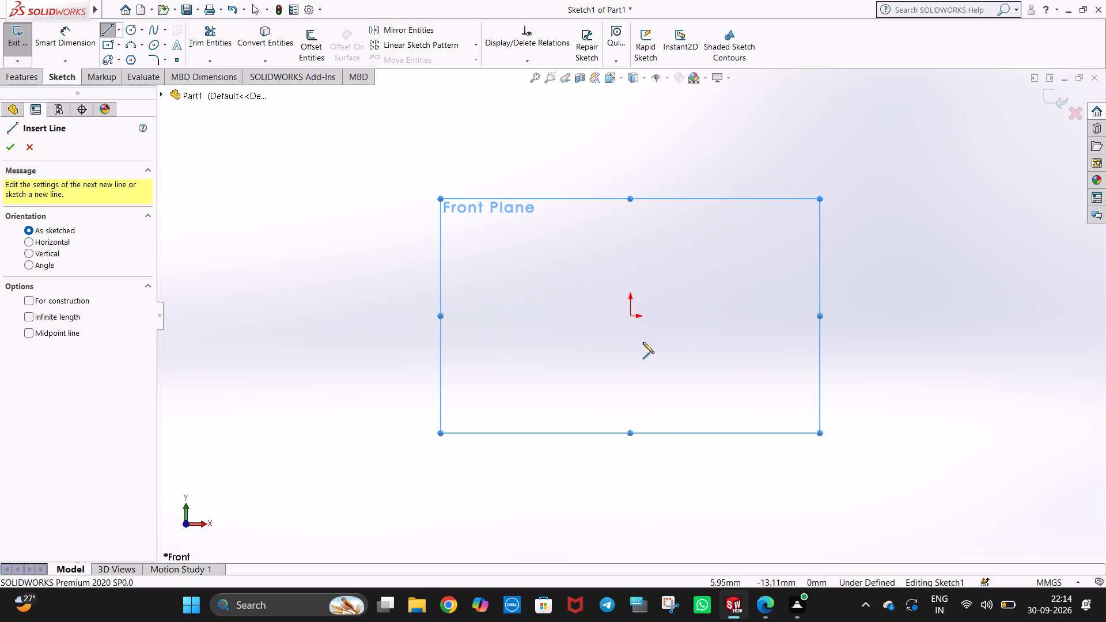
{"action": "left_click", "coordinate": [631, 316]}
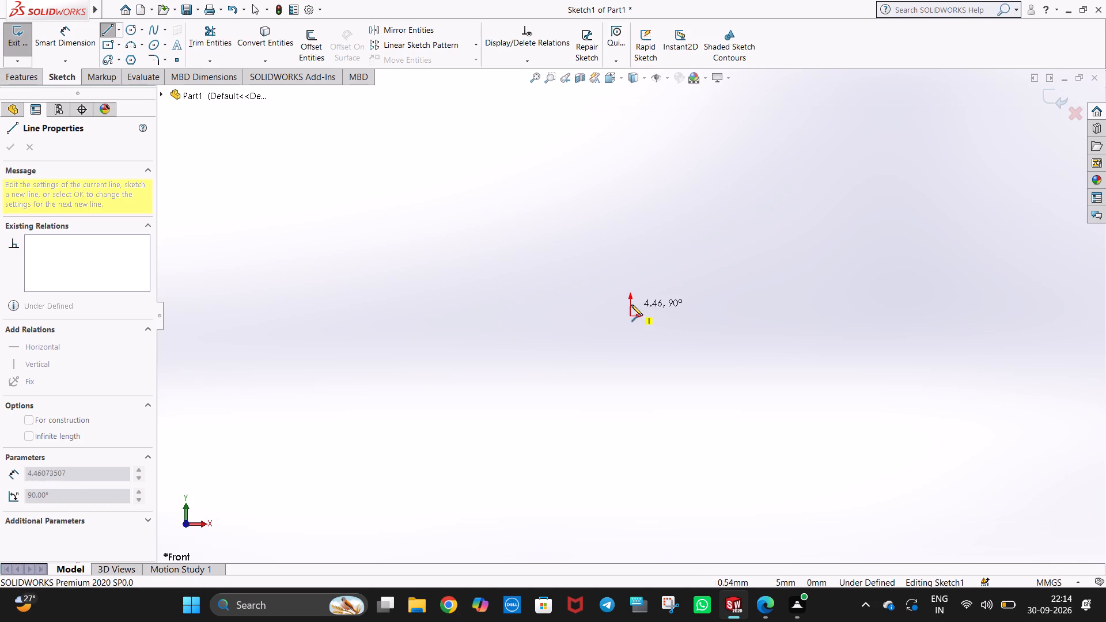
{"action": "left_click", "coordinate": [631, 304]}
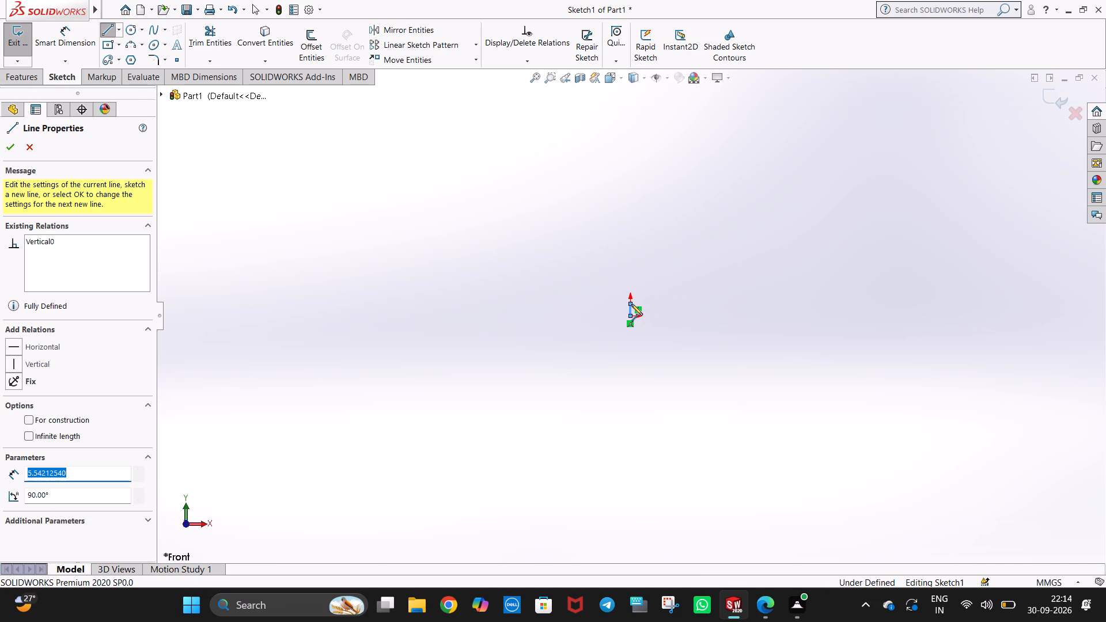
{"action": "key", "text": "4"}
{"action": "key", "text": "Return"}
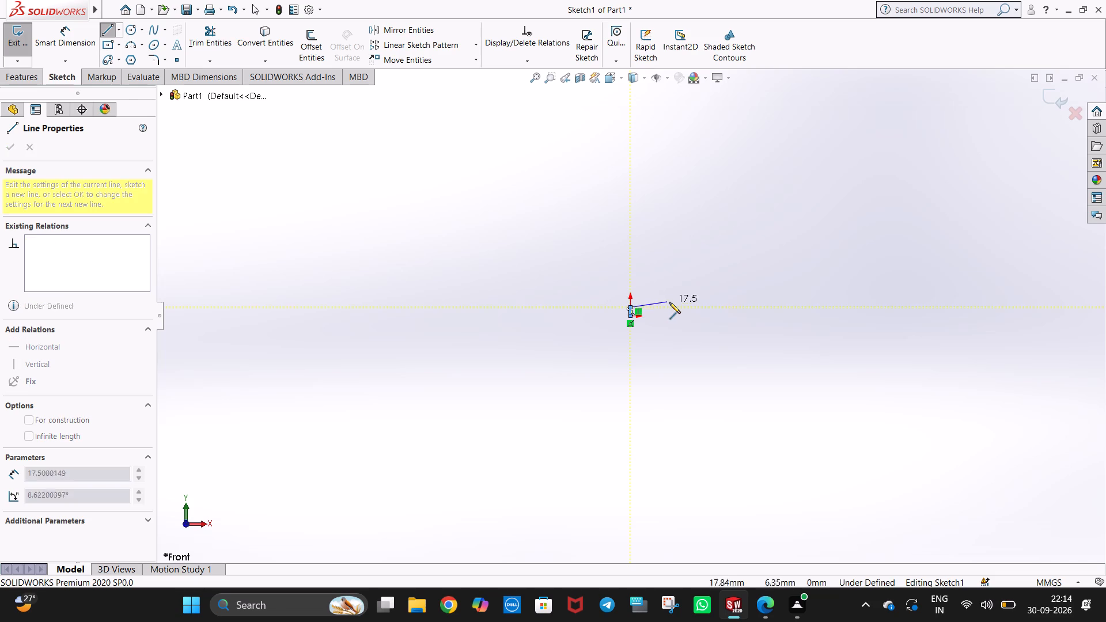
Draw a horizontal line in the +X direction from the vertical line's upper end and set its length to 10 mm.
{"action": "left_click", "coordinate": [663, 309]}
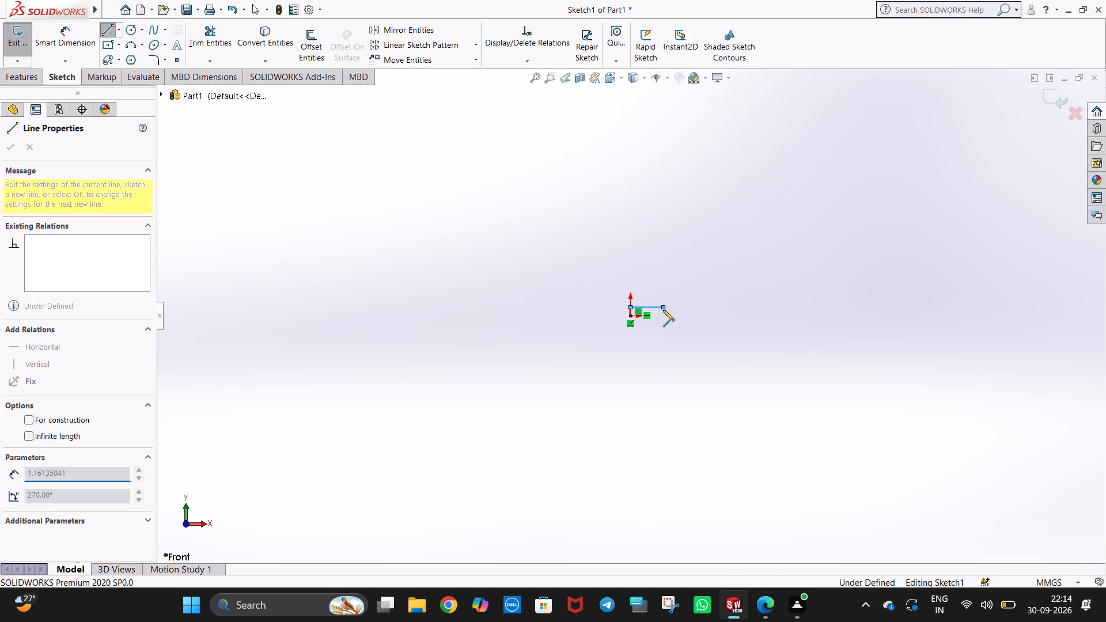
{"action": "key", "text": "Escape"}
{"action": "scroll", "coordinate": [661, 309], "scroll_direction": "down", "scroll_amount": 1}
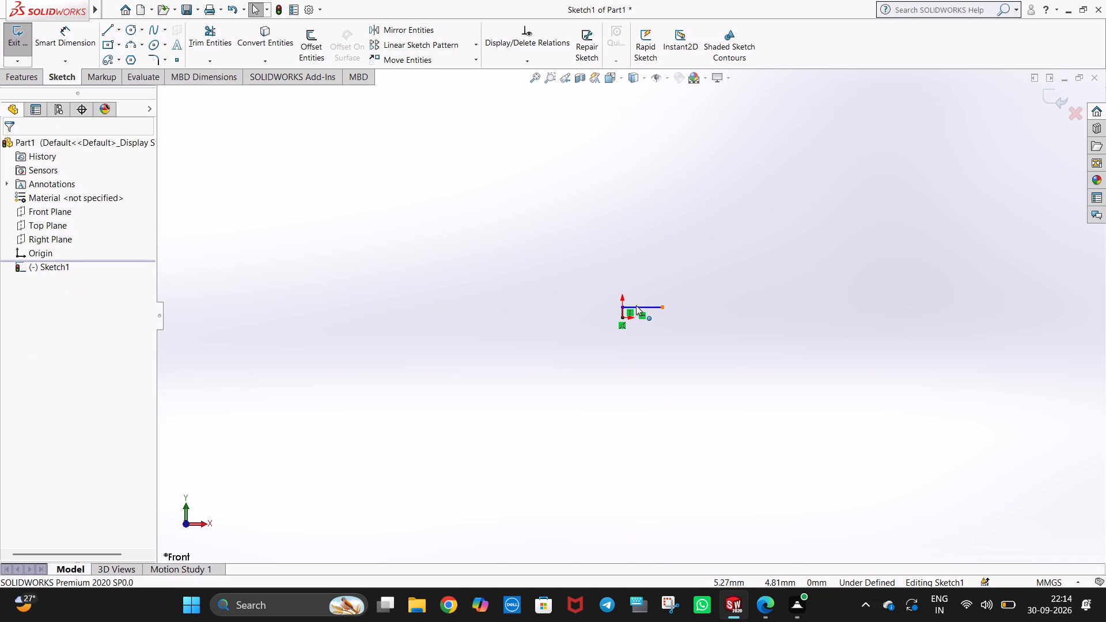
{"action": "scroll", "coordinate": [636, 305], "scroll_direction": "down", "scroll_amount": 10}
{"action": "left_click", "coordinate": [648, 313]}
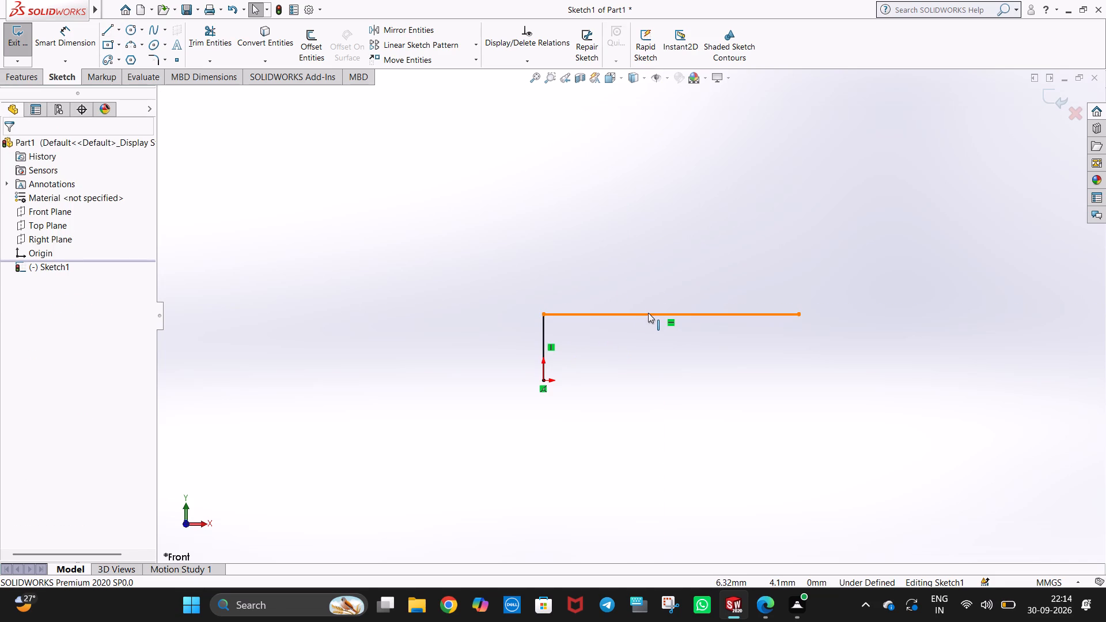
{"action": "type", "text": "10"}
{"action": "key", "text": "Return"}
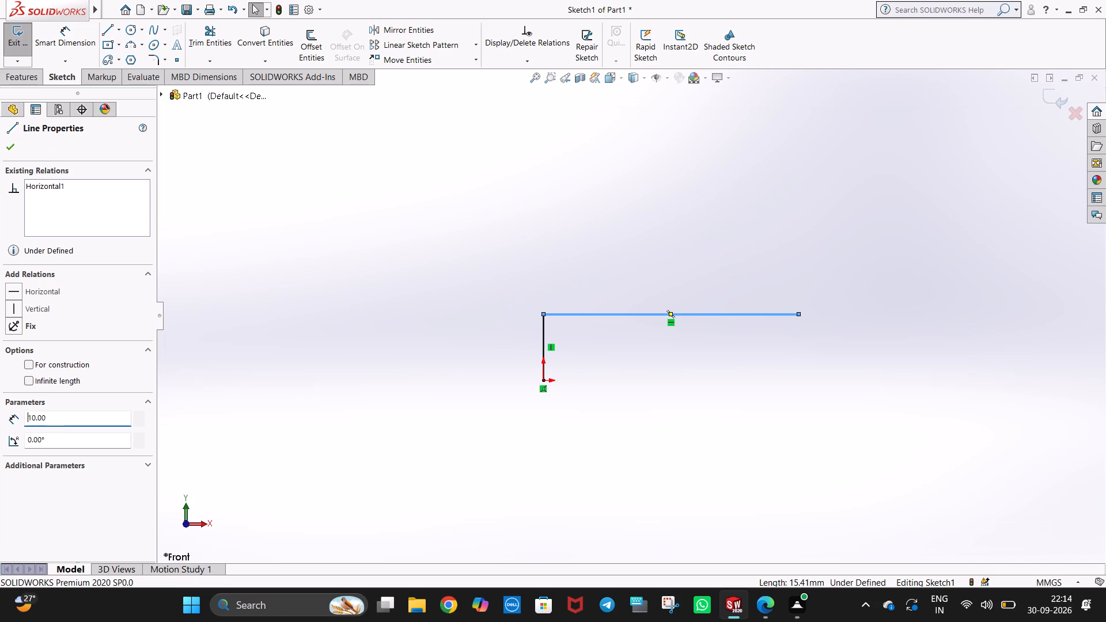
{"action": "left_click", "coordinate": [17, 146]}
Draw a 4 mm vertical line down from the 10 mm line's free end, level with the origin.
{"action": "left_click", "coordinate": [106, 25]}
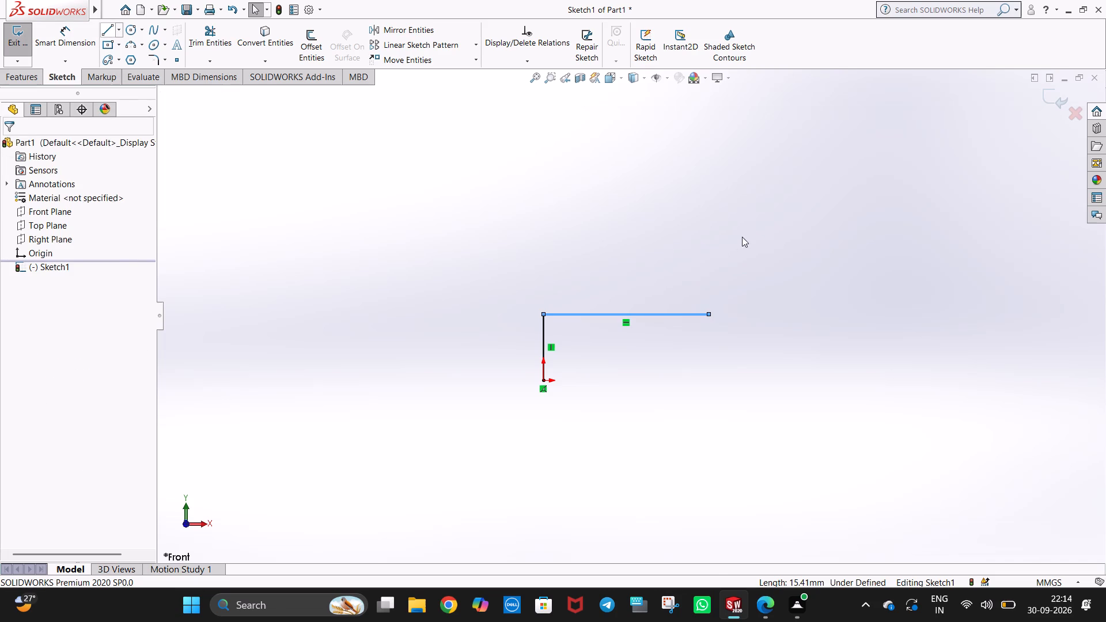
{"action": "left_click", "coordinate": [710, 316]}
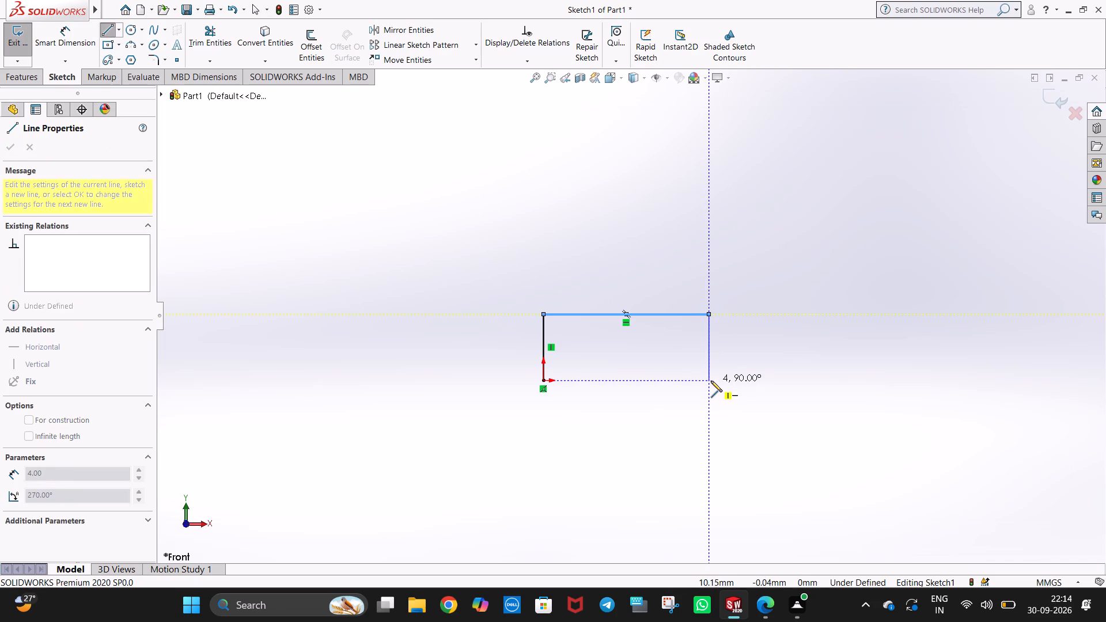
{"action": "left_click", "coordinate": [709, 381]}
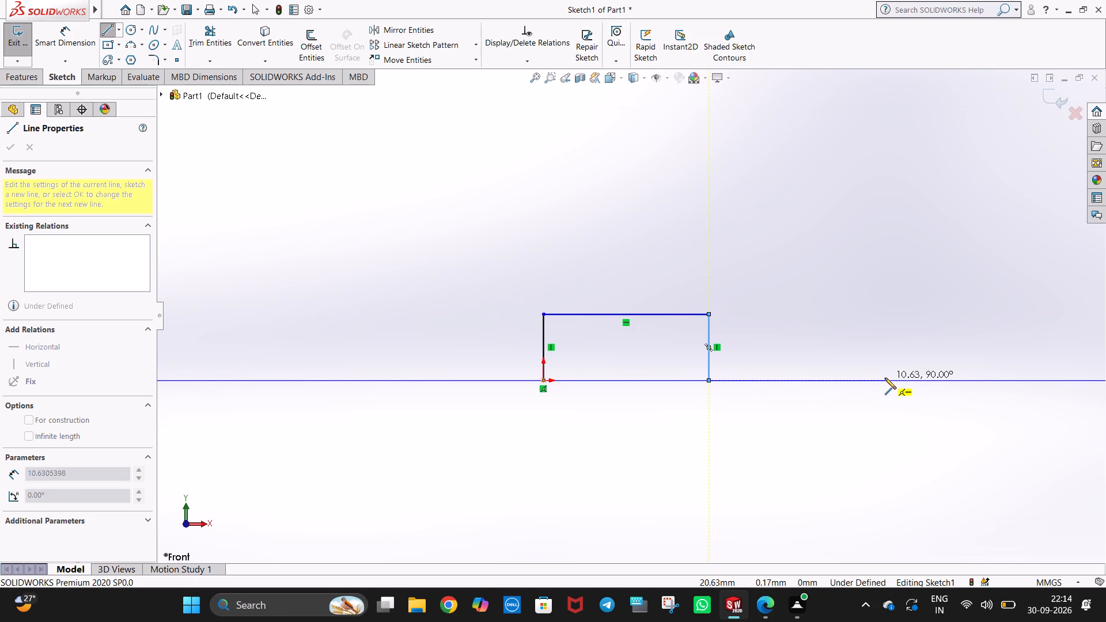
{"action": "key", "text": "Escape"}
{"action": "key", "text": "Escape"}
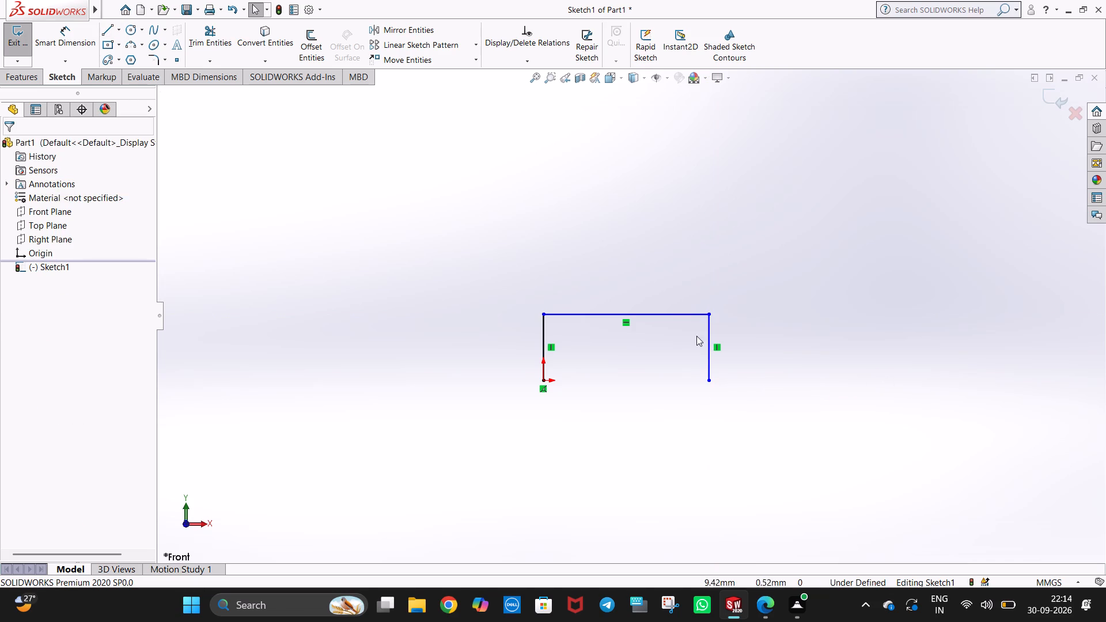
{"action": "left_click", "coordinate": [678, 313]}
{"action": "key", "text": "Escape"}
{"action": "left_click", "coordinate": [657, 386]}
Draw a horizontal line outward from the lower end of the second vertical line and set its length to 40 mm.
{"action": "left_click", "coordinate": [111, 30]}
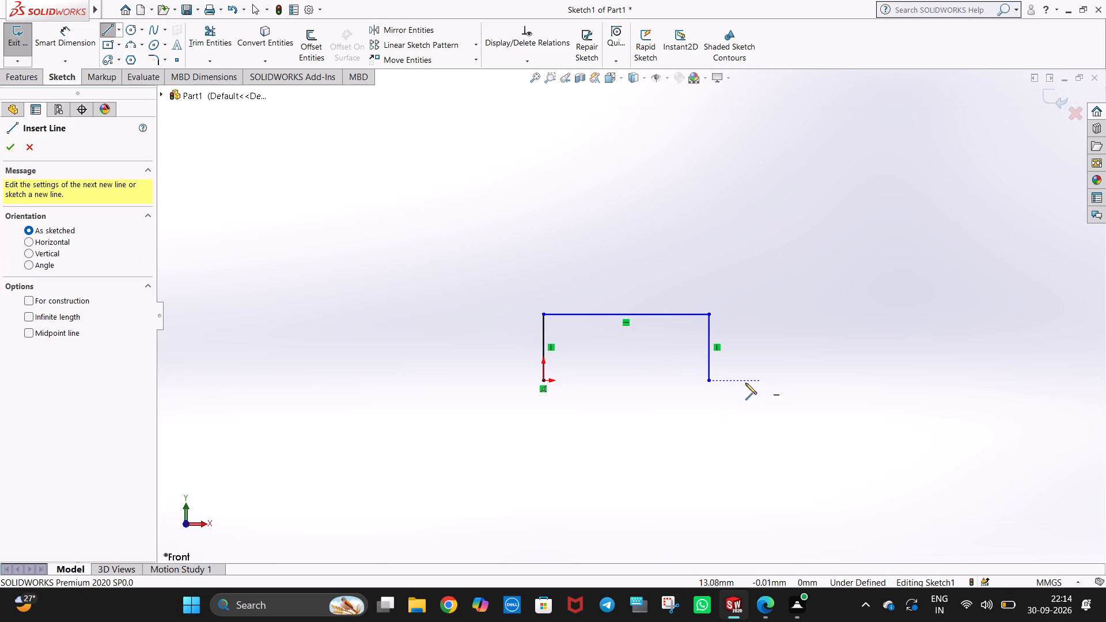
{"action": "left_click", "coordinate": [709, 381]}
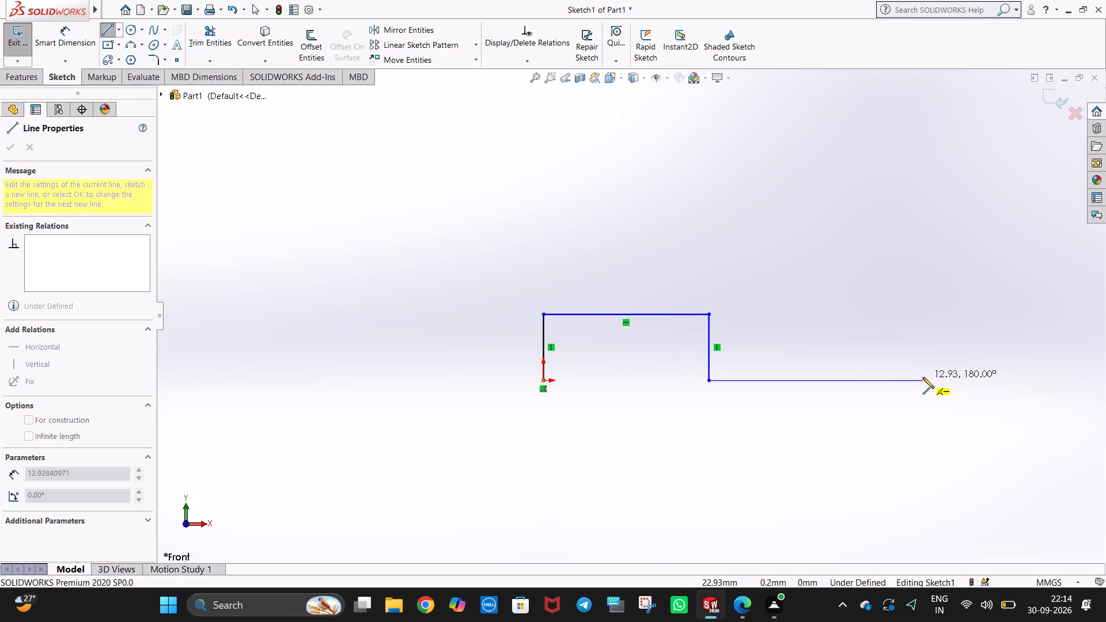
{"action": "left_click", "coordinate": [919, 378]}
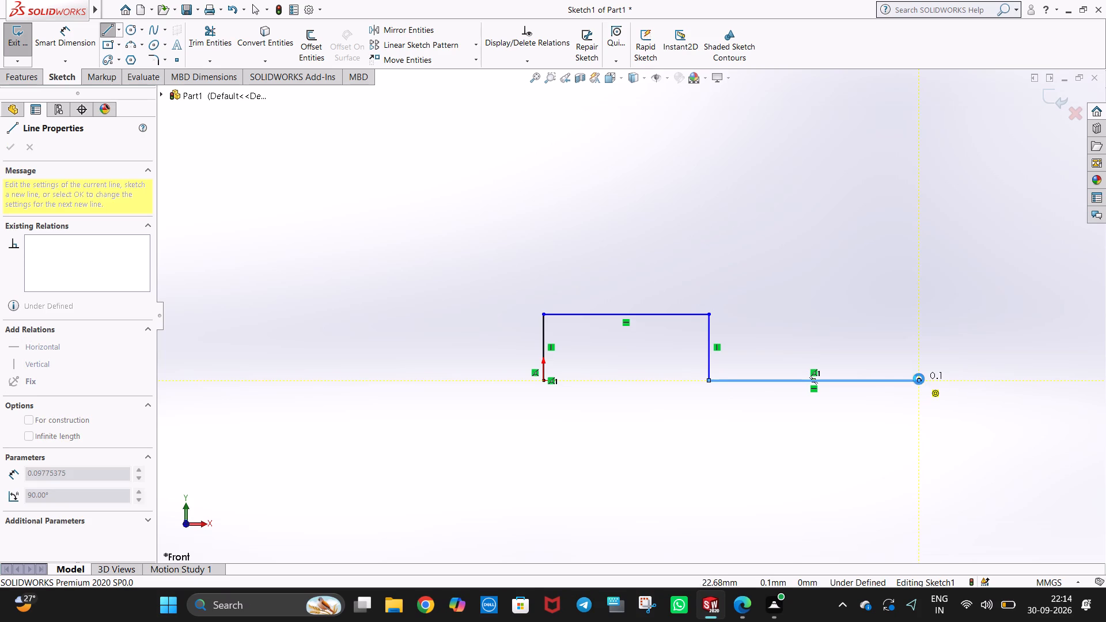
{"action": "key", "text": "Escape"}
{"action": "left_click", "coordinate": [895, 384]}
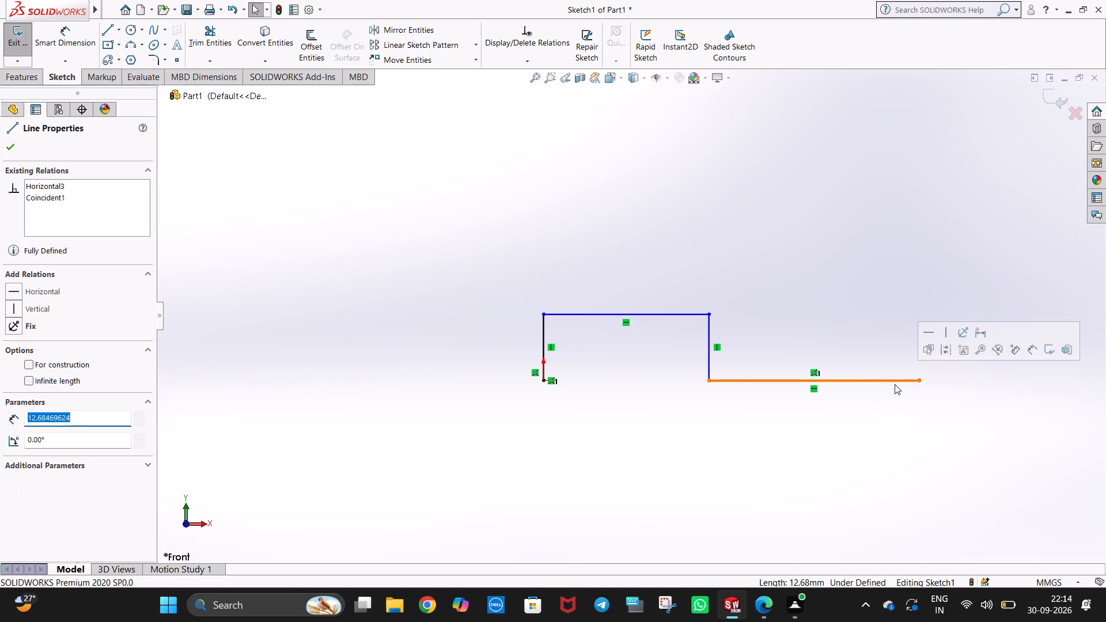
{"action": "type", "text": "40"}
{"action": "key", "text": "Return"}
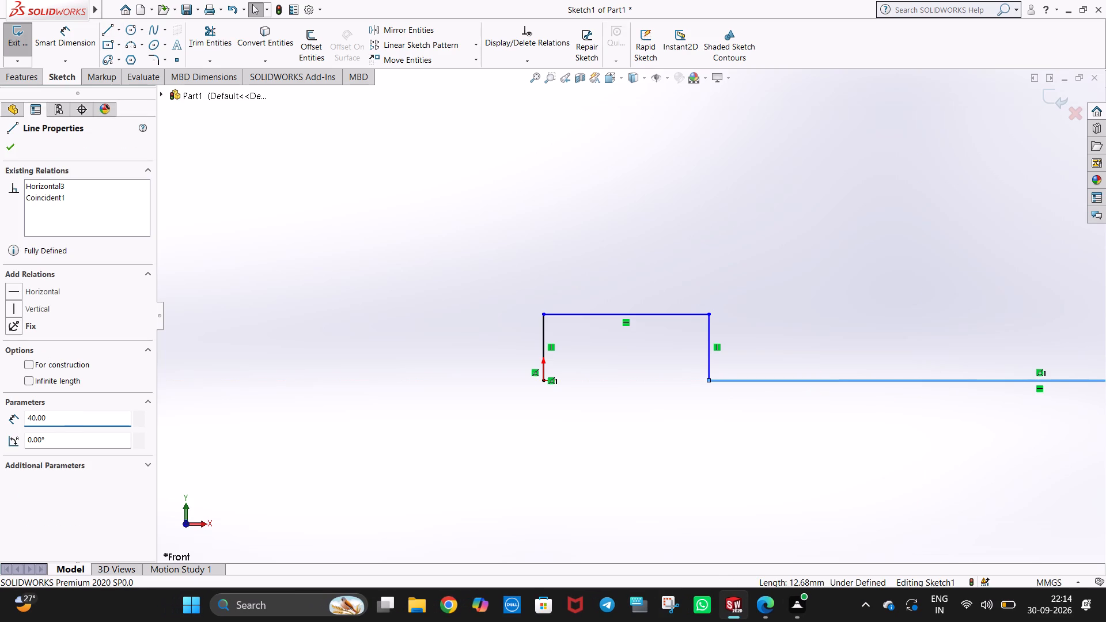
{"action": "scroll", "coordinate": [902, 397], "scroll_direction": "up", "scroll_amount": 6}
{"action": "scroll", "coordinate": [863, 285], "scroll_direction": "up", "scroll_amount": 1}
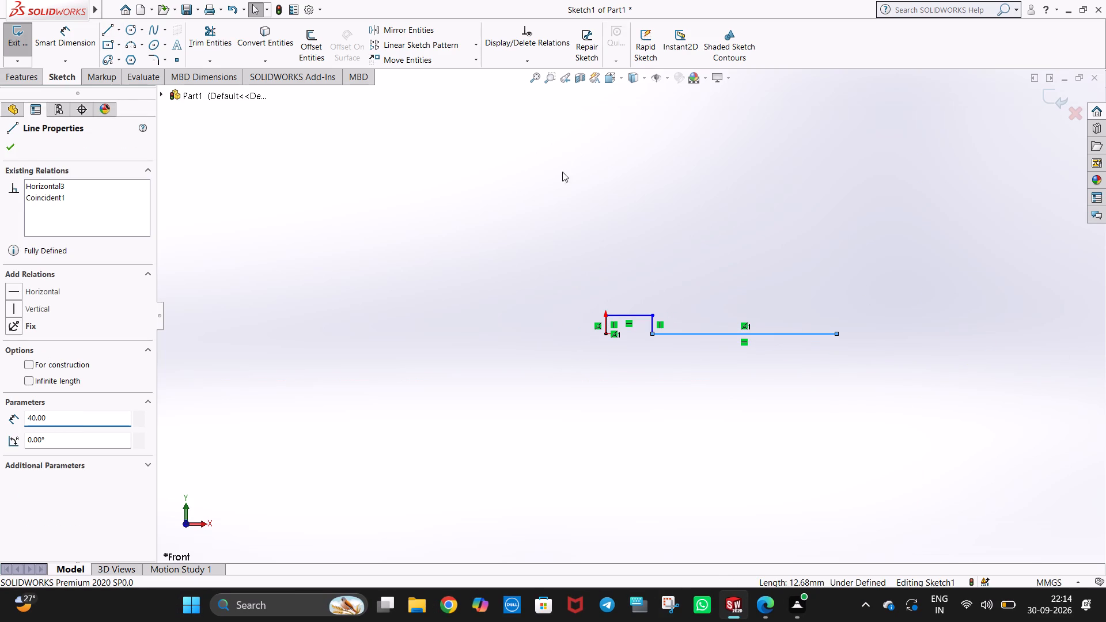
{"action": "left_click", "coordinate": [541, 214]}
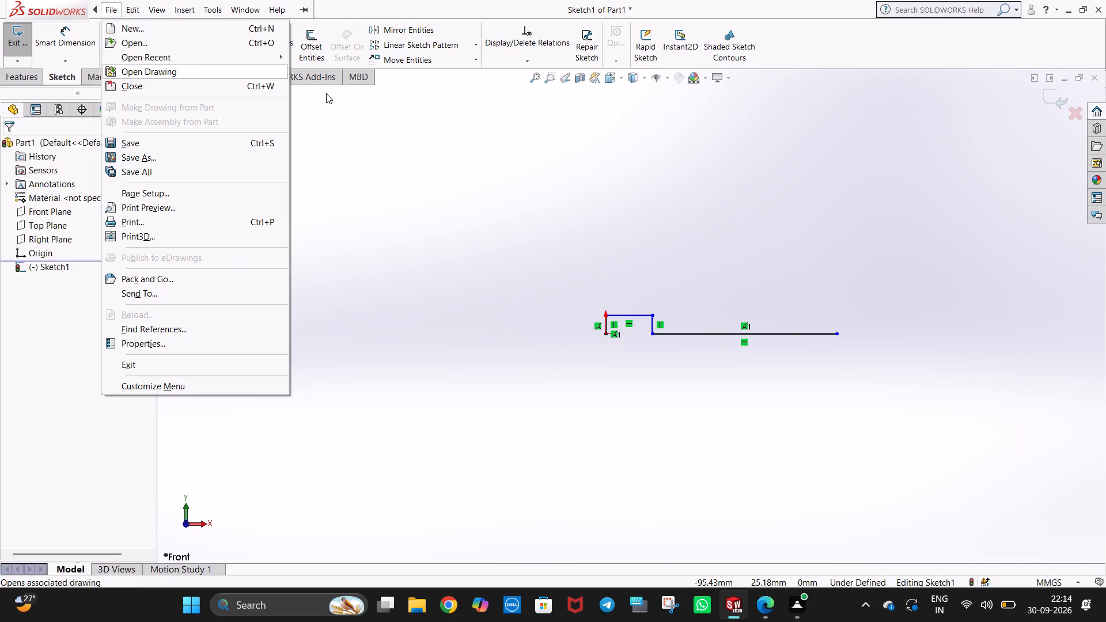
{"action": "left_click", "coordinate": [339, 103]}
Draw a vertical line upward from the 40 mm line's outer end and set its length to 20 mm.
{"action": "left_click", "coordinate": [109, 28]}
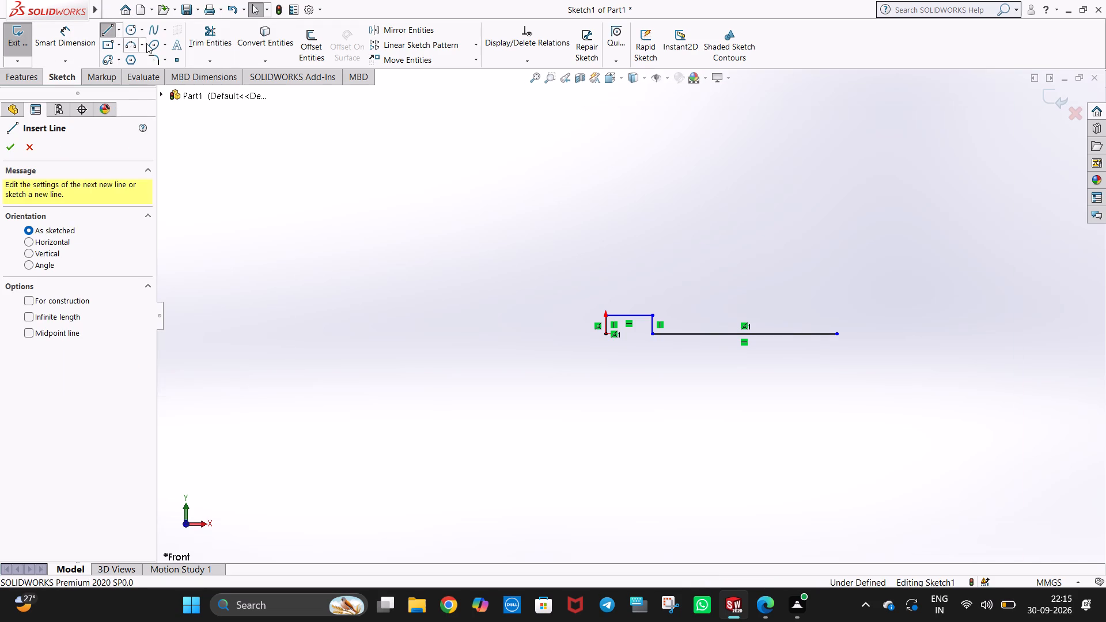
{"action": "left_click", "coordinate": [838, 333]}
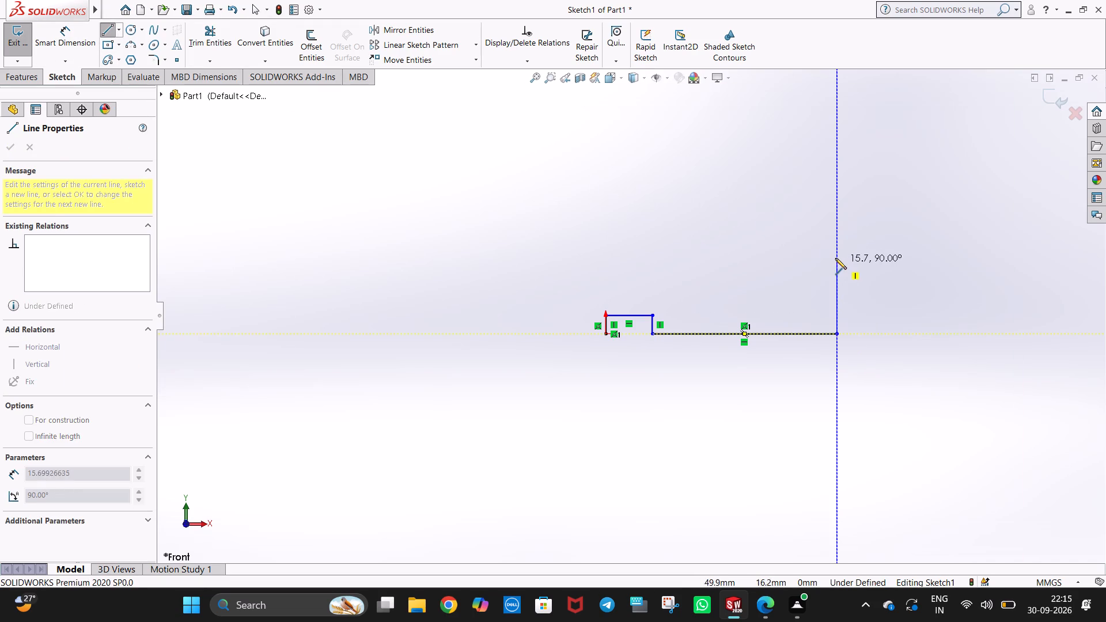
{"action": "left_click", "coordinate": [835, 242]}
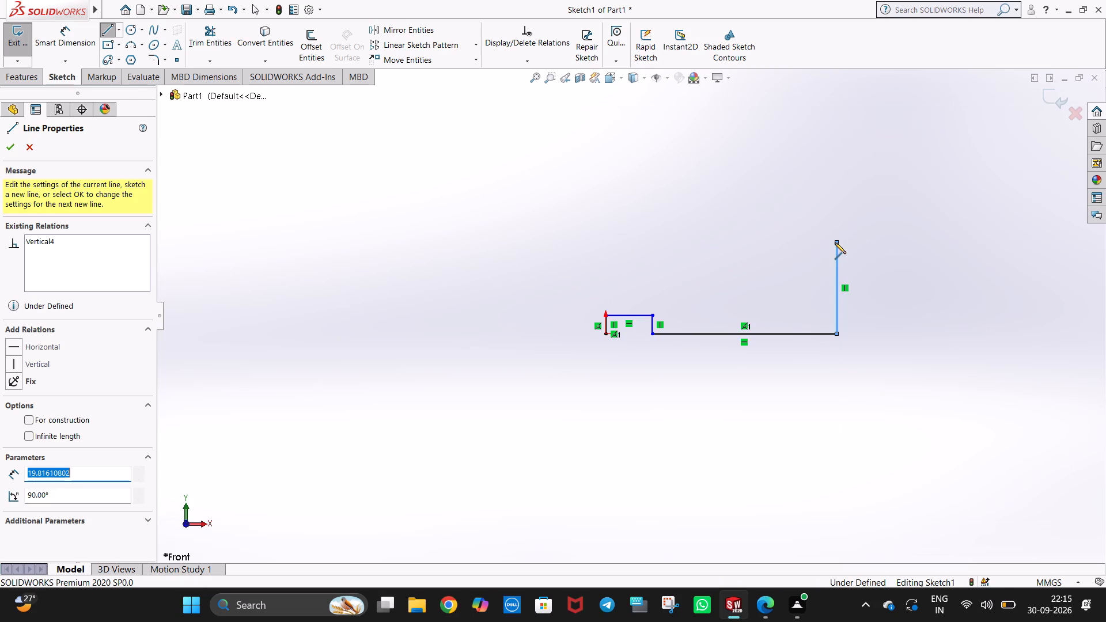
{"action": "type", "text": "20"}
{"action": "key", "text": "Return"}
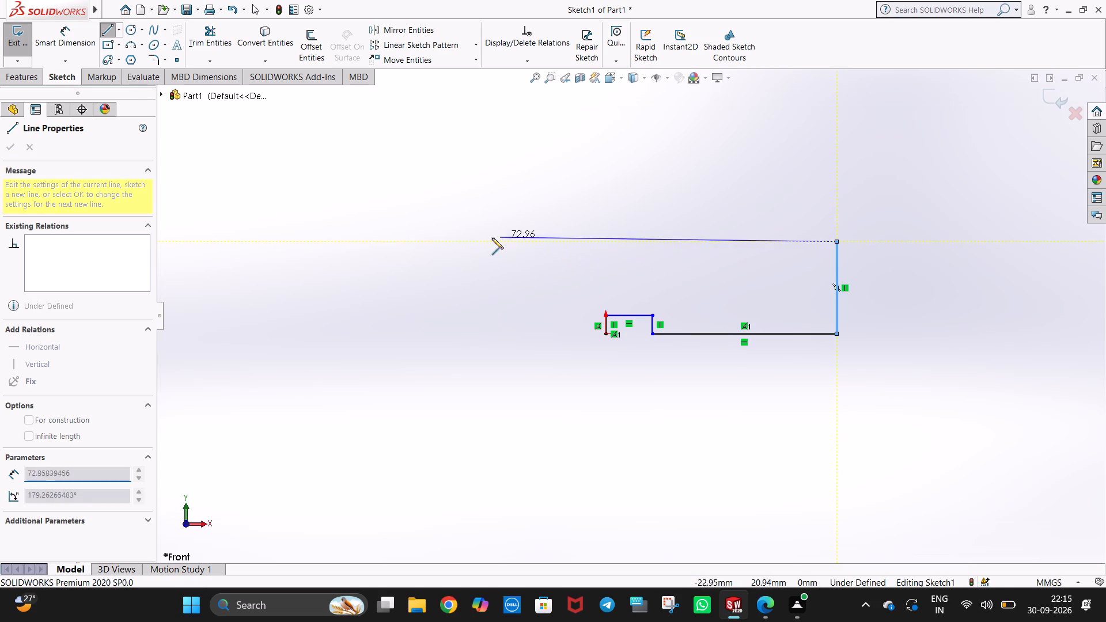
Draw a horizontal line from the 20 mm line's top end back across the origin and set its length to 100 mm.
{"action": "left_click", "coordinate": [400, 243]}
{"action": "key", "text": "1"}
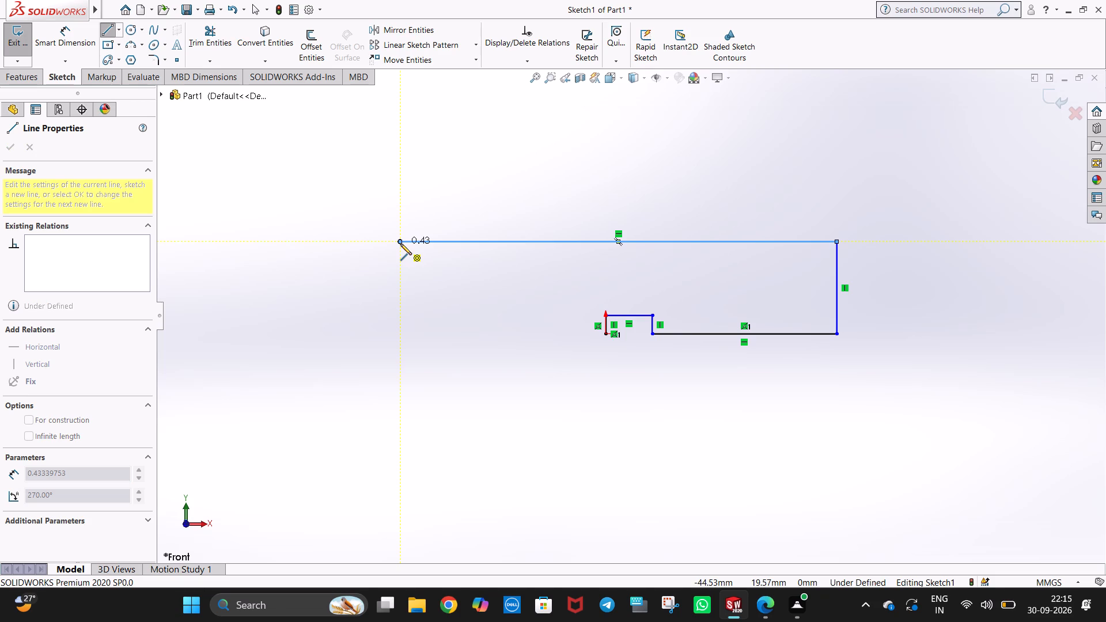
{"action": "key", "text": "Escape"}
{"action": "key", "text": "Escape"}
{"action": "left_click", "coordinate": [454, 267]}
{"action": "left_click", "coordinate": [490, 242]}
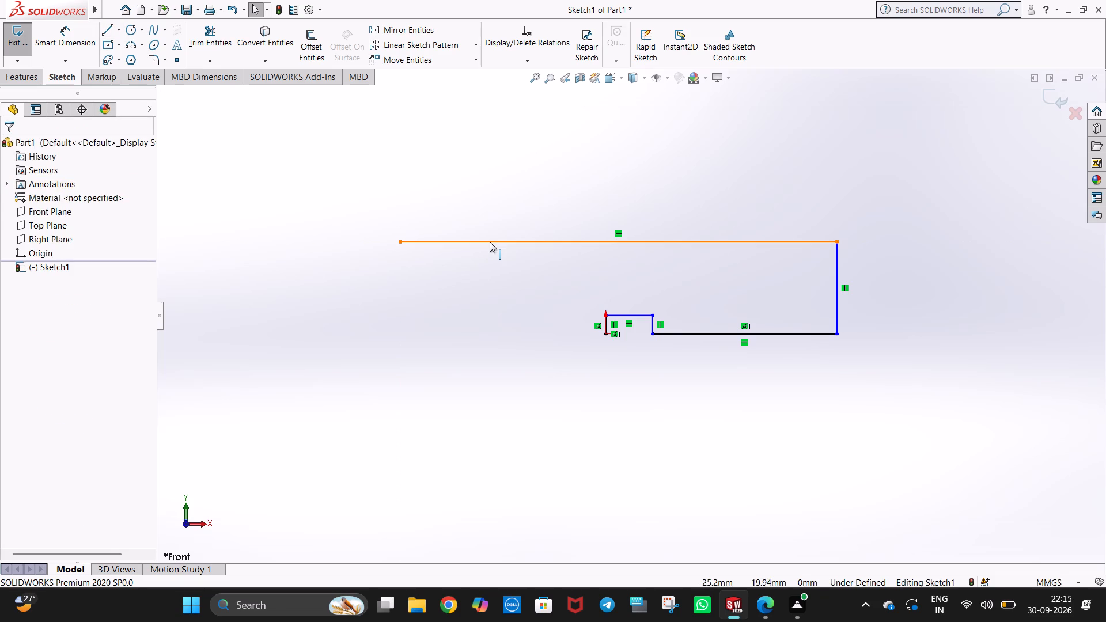
{"action": "type", "text": "100"}
{"action": "key", "text": "Return"}
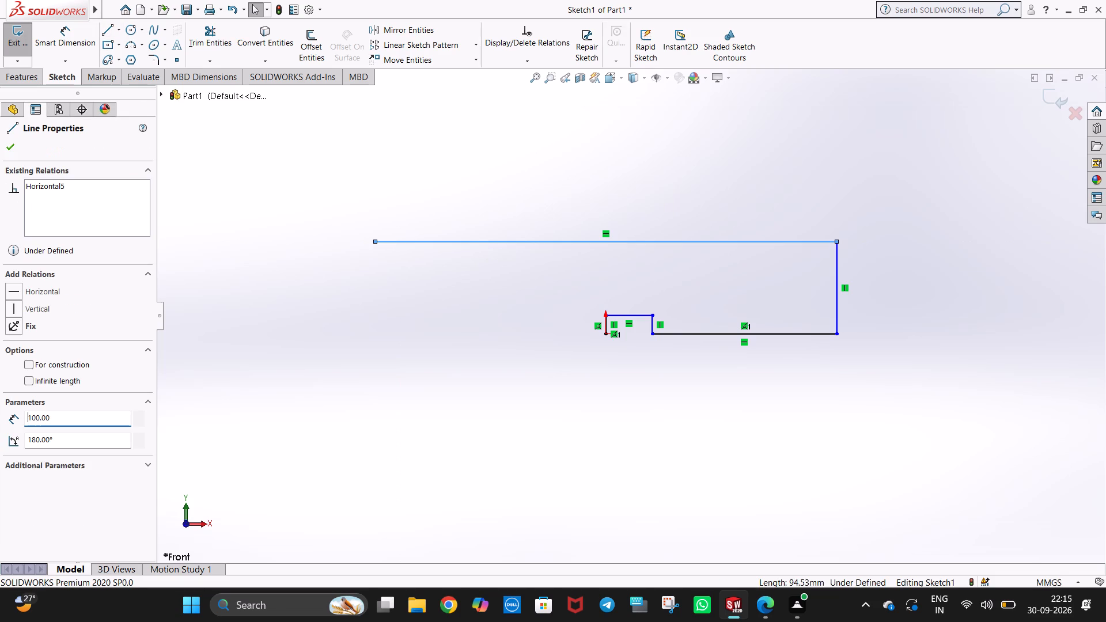
{"action": "left_click", "coordinate": [465, 218]}
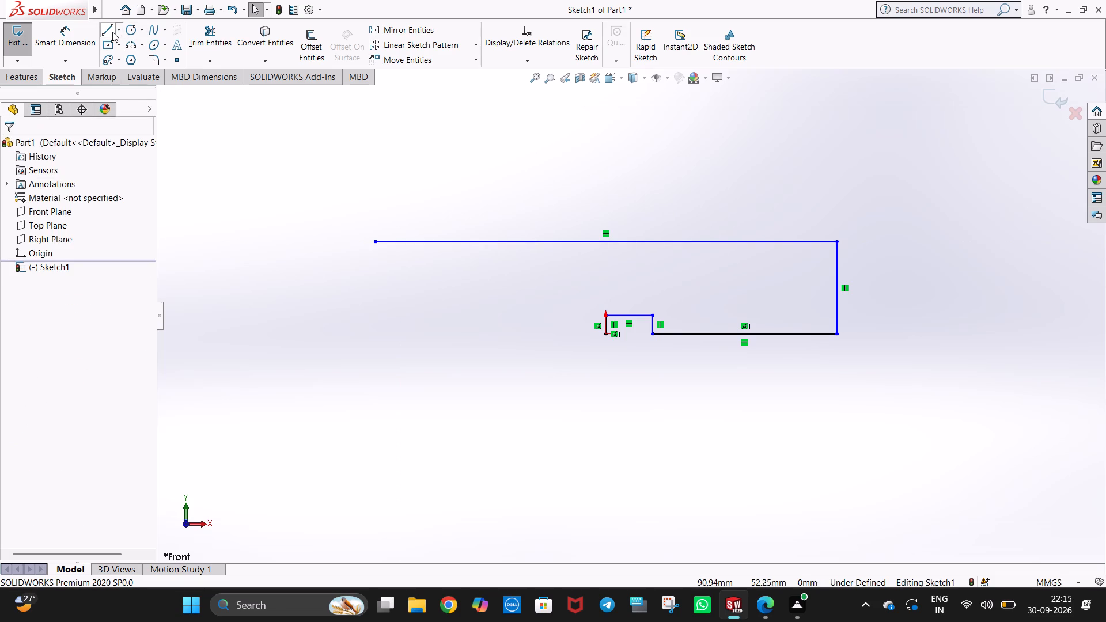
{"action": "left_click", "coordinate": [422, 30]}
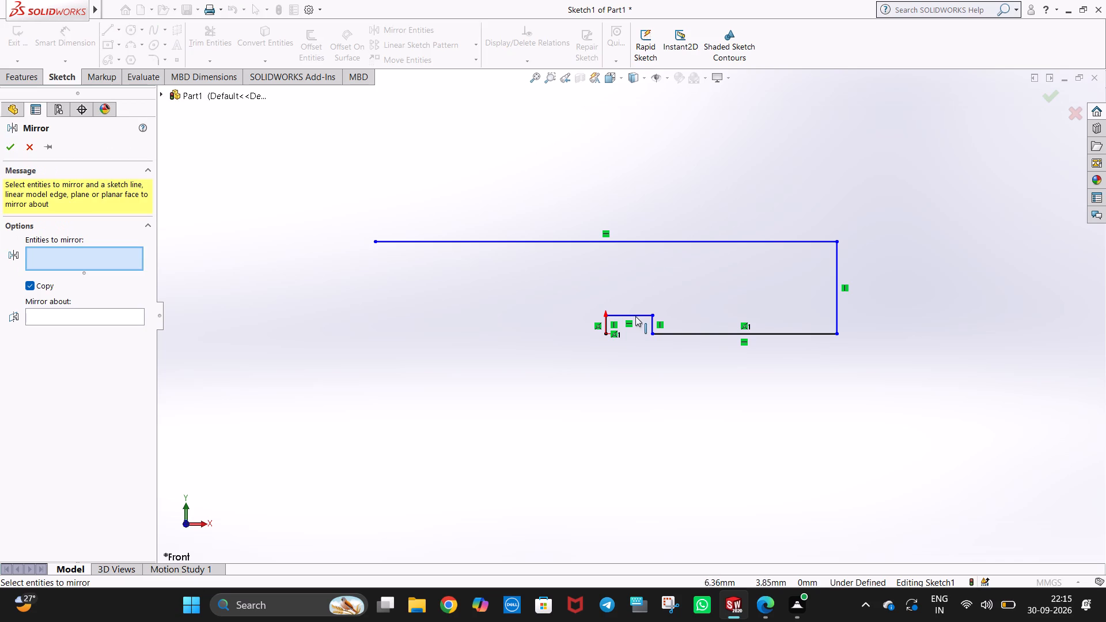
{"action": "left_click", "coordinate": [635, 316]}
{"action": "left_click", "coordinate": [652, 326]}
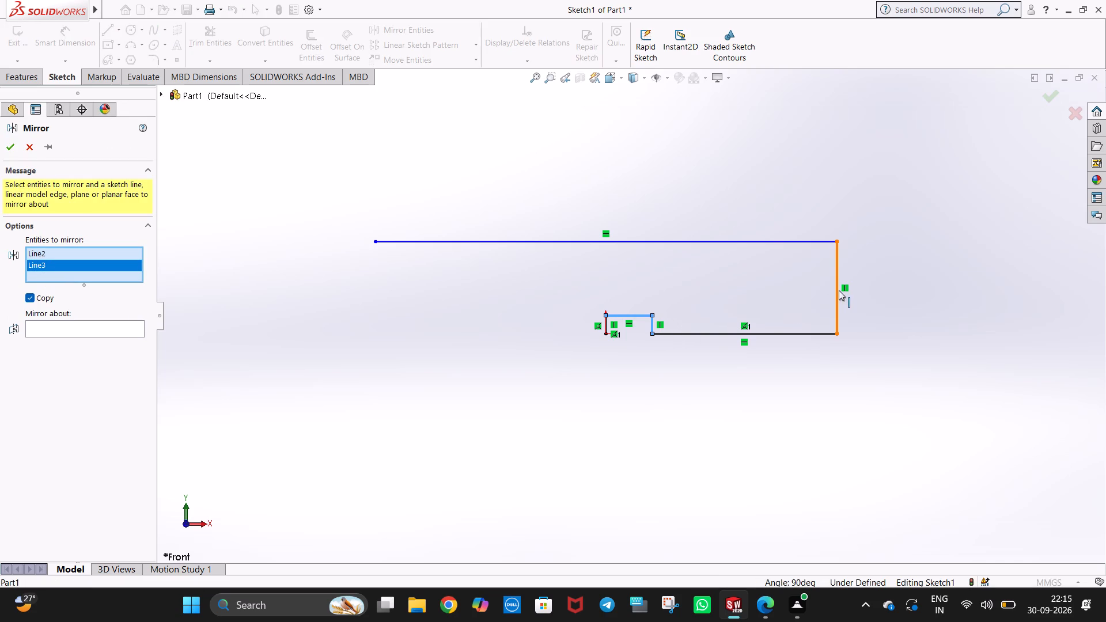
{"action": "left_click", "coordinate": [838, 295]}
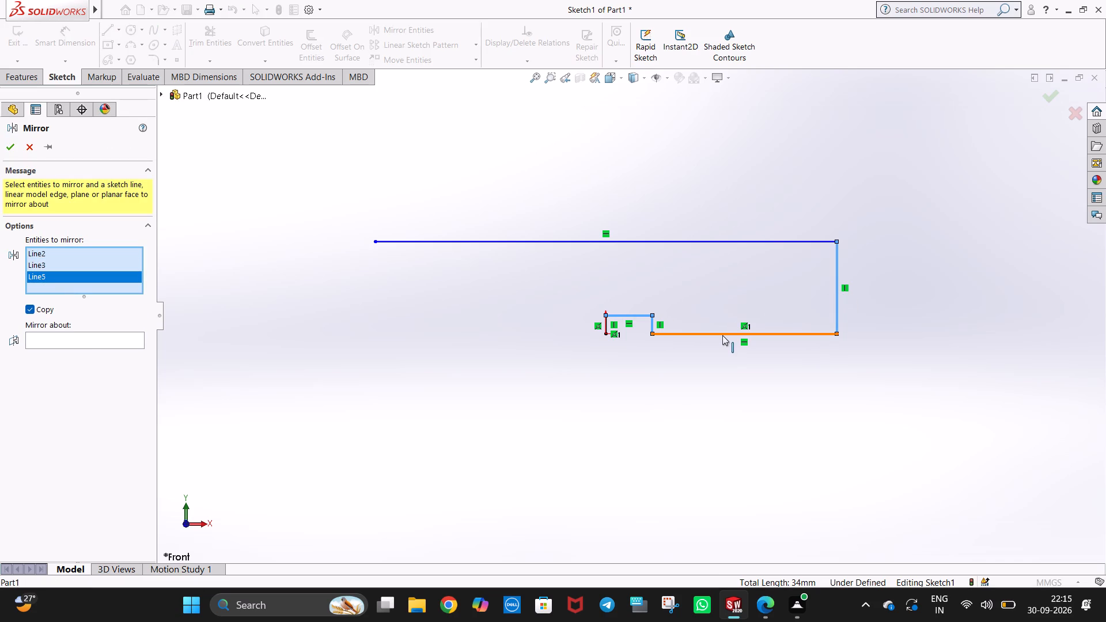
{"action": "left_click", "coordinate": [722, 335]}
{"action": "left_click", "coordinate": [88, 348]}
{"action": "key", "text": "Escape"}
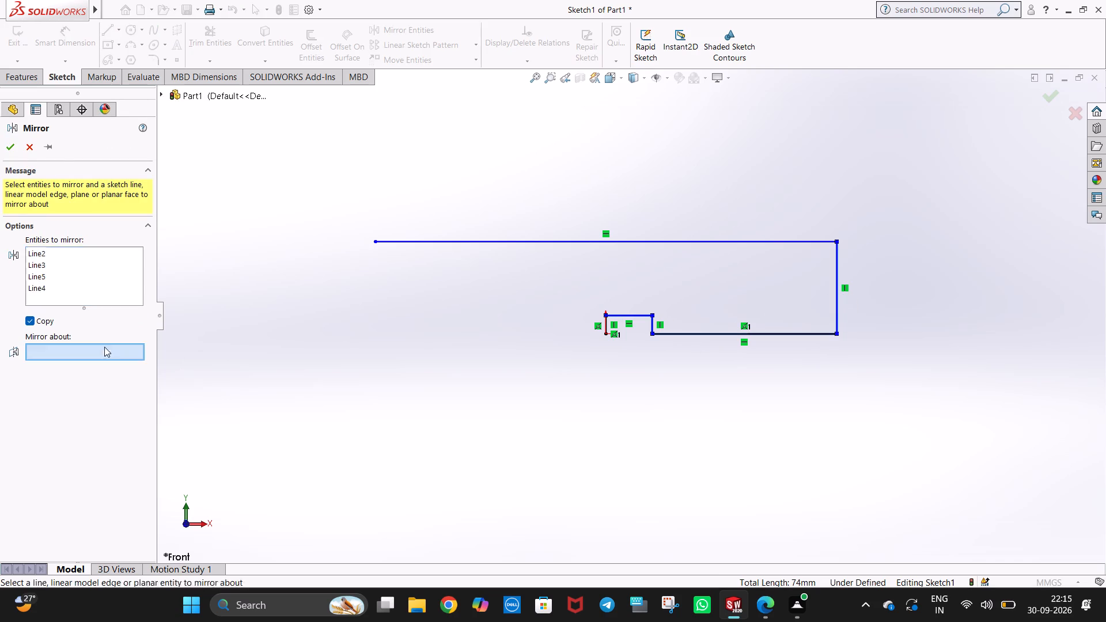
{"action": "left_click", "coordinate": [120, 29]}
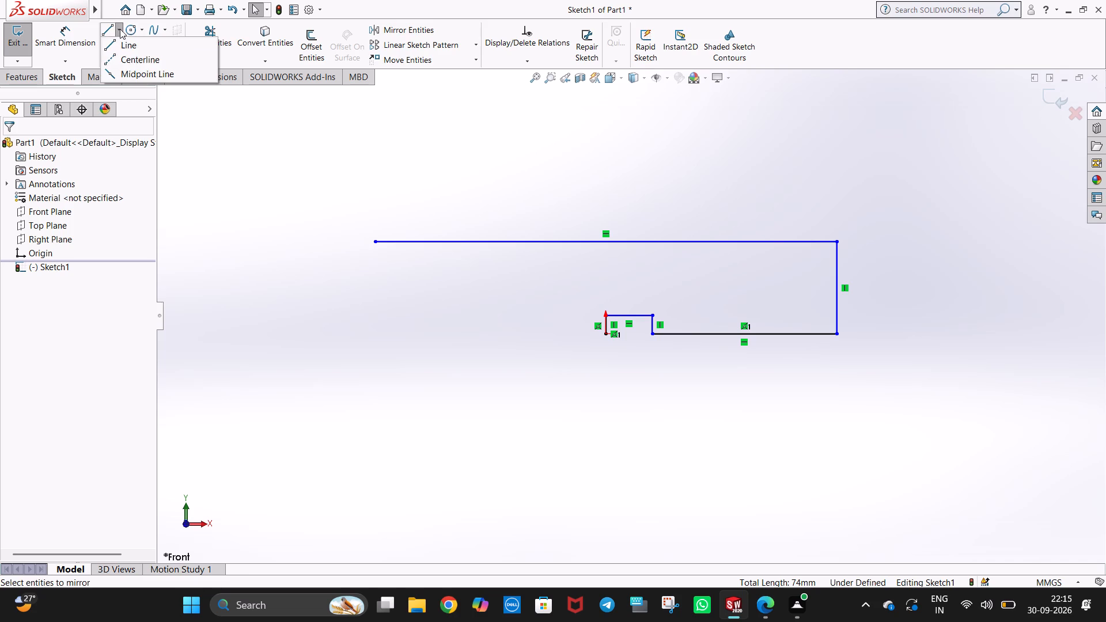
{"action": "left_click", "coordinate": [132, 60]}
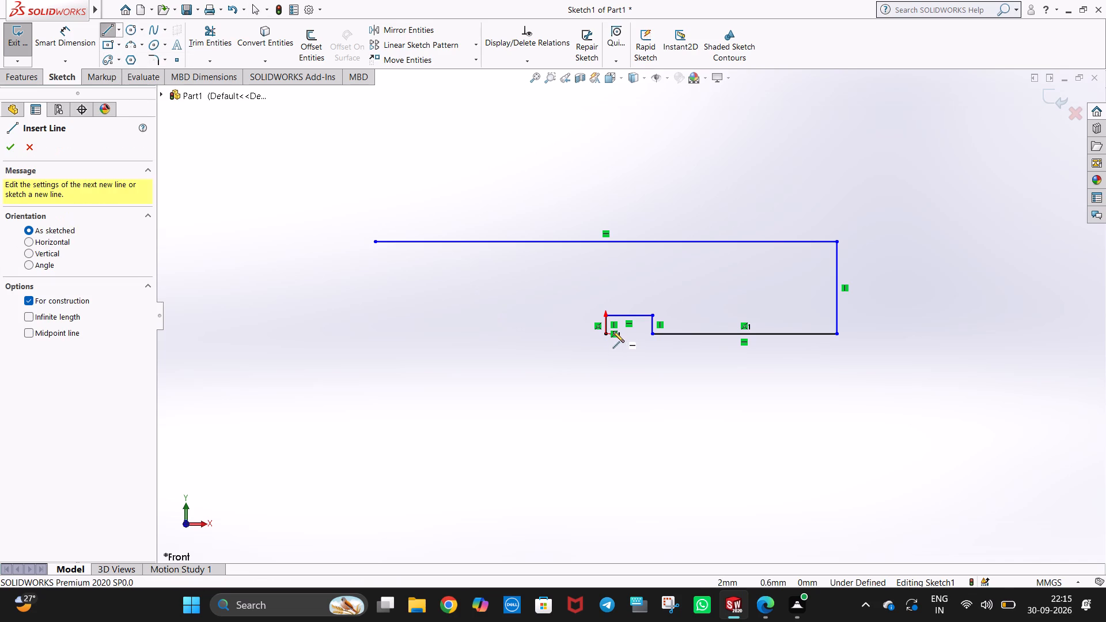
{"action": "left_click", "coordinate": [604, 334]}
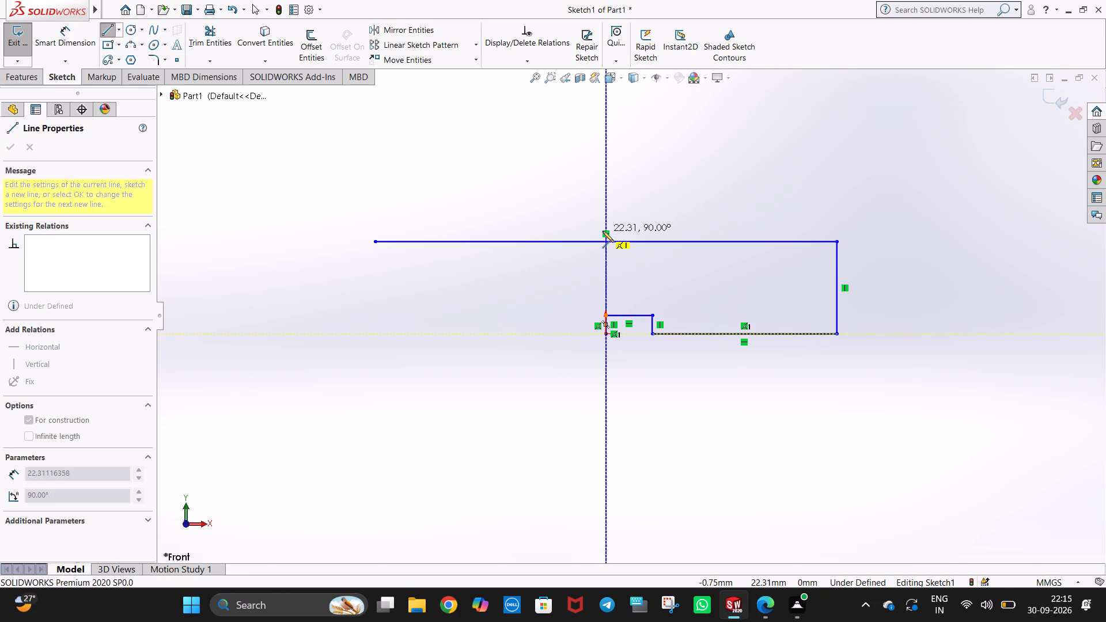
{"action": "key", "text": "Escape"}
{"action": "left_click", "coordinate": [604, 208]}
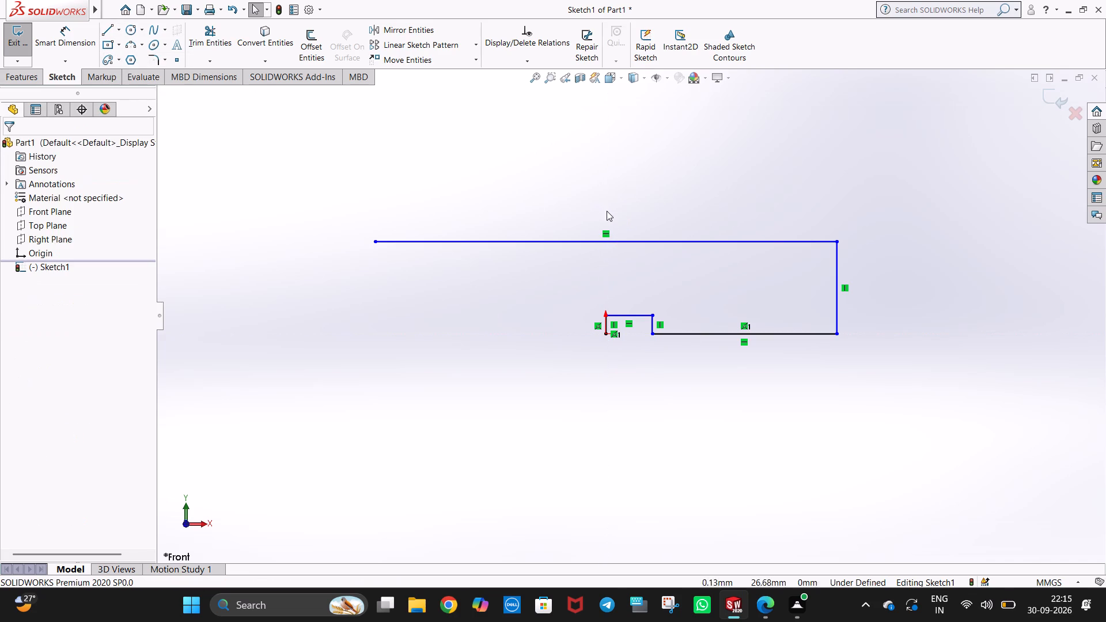
Draw a vertical centerline about 30 mm long from the origin up past the profile's top line.
{"action": "left_click", "coordinate": [119, 29]}
{"action": "left_click", "coordinate": [122, 52]}
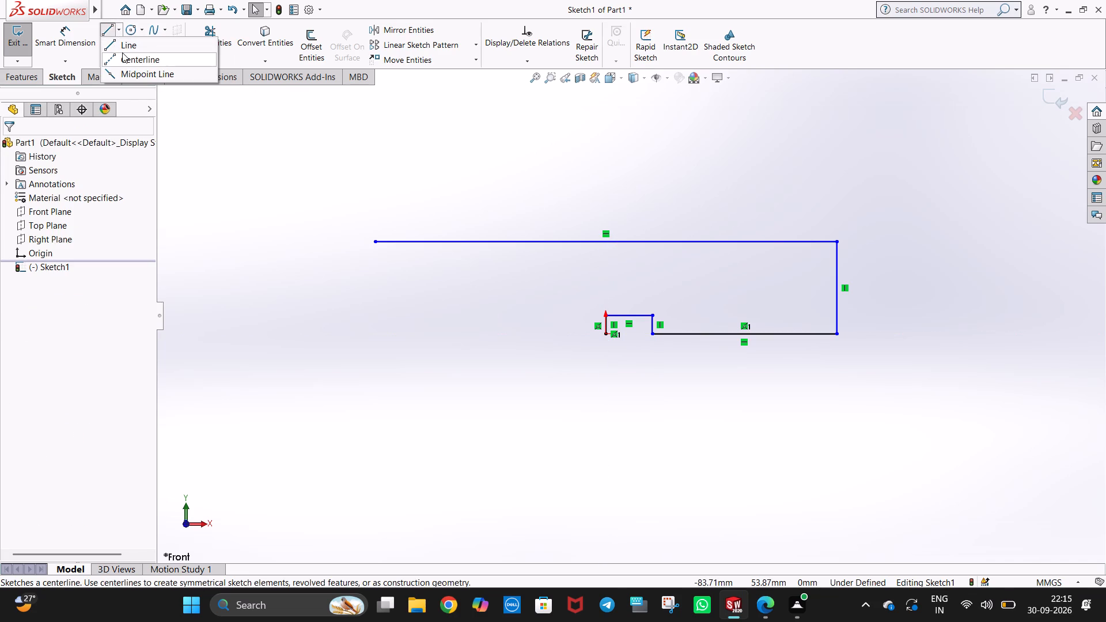
{"action": "left_click", "coordinate": [605, 333]}
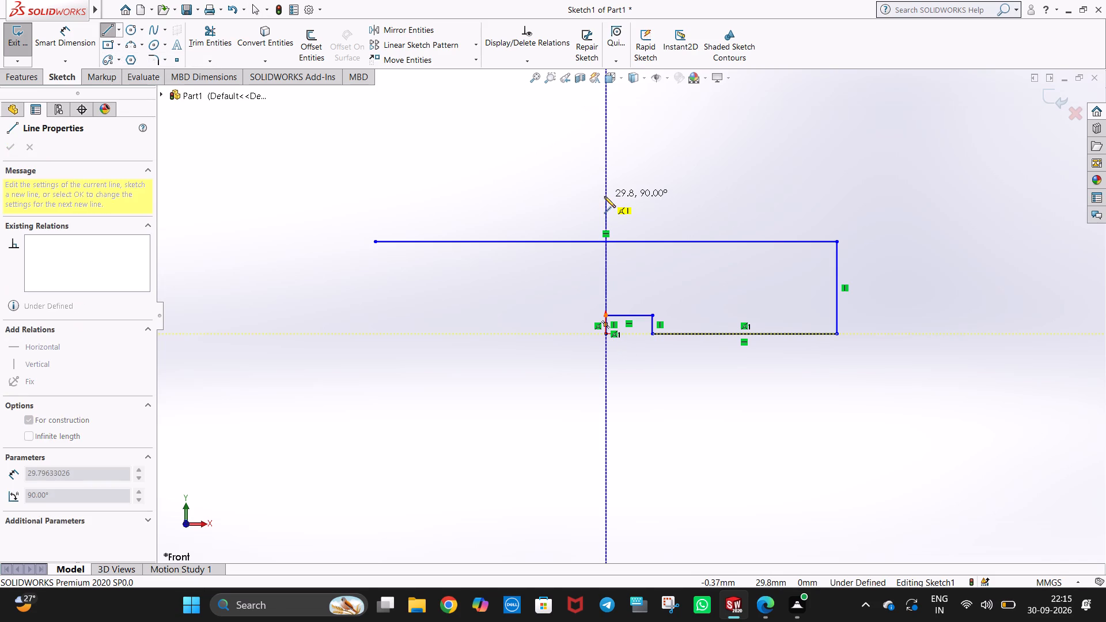
{"action": "left_click", "coordinate": [604, 196]}
{"action": "key", "text": "Escape"}
{"action": "left_click", "coordinate": [554, 195]}
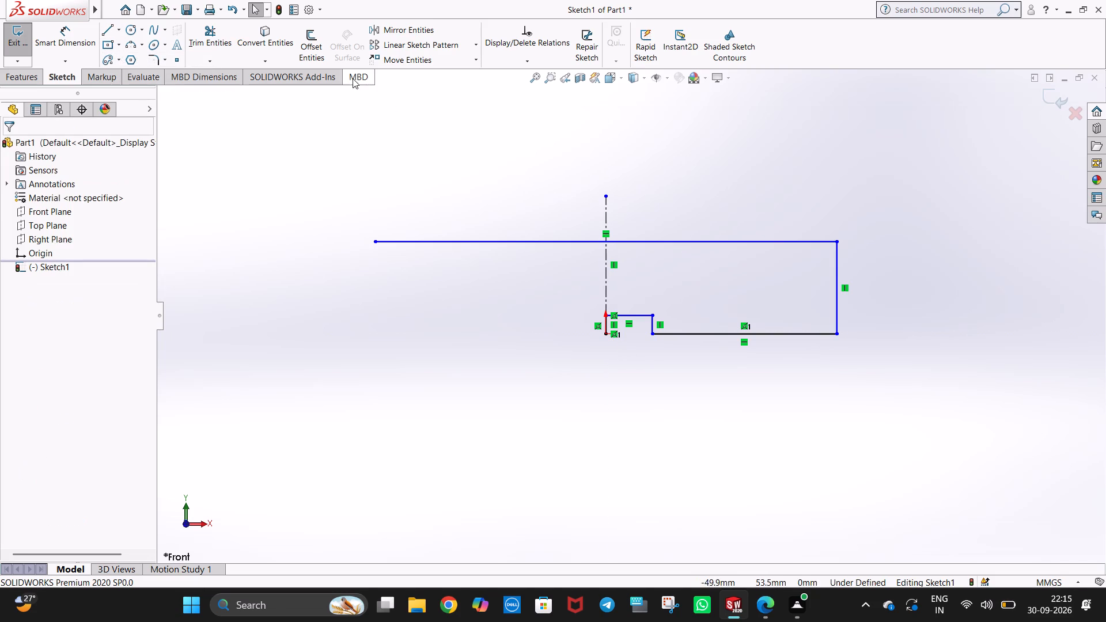
Mirror the notch's top and side lines, the bottom line and the outer vertical line about the vertical centerline.
{"action": "left_click", "coordinate": [414, 24]}
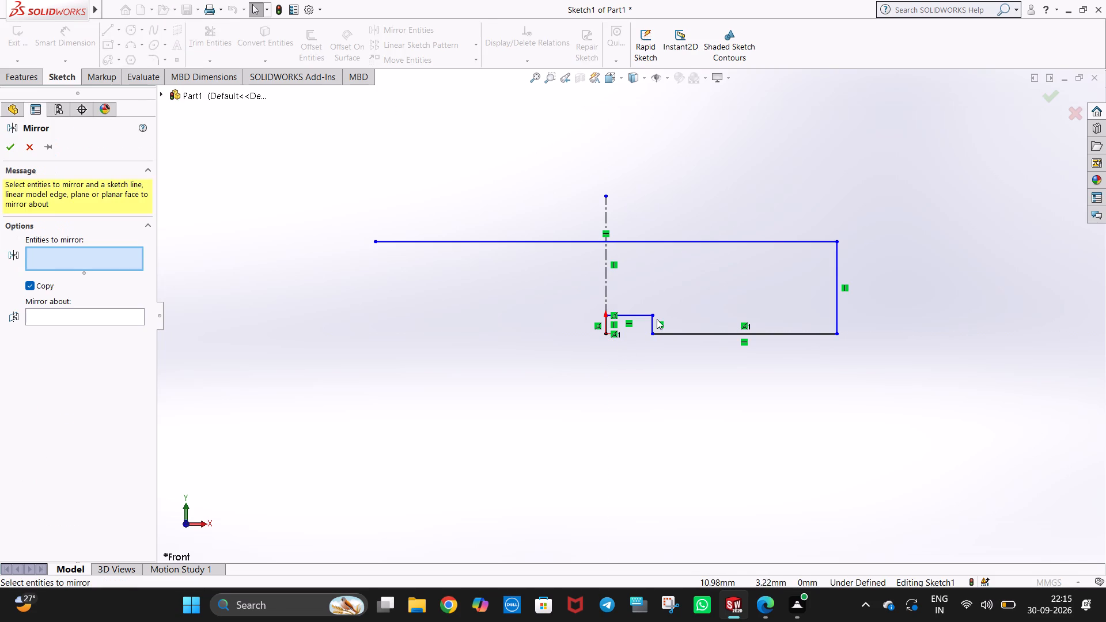
{"action": "left_click", "coordinate": [632, 316]}
{"action": "left_click", "coordinate": [650, 326]}
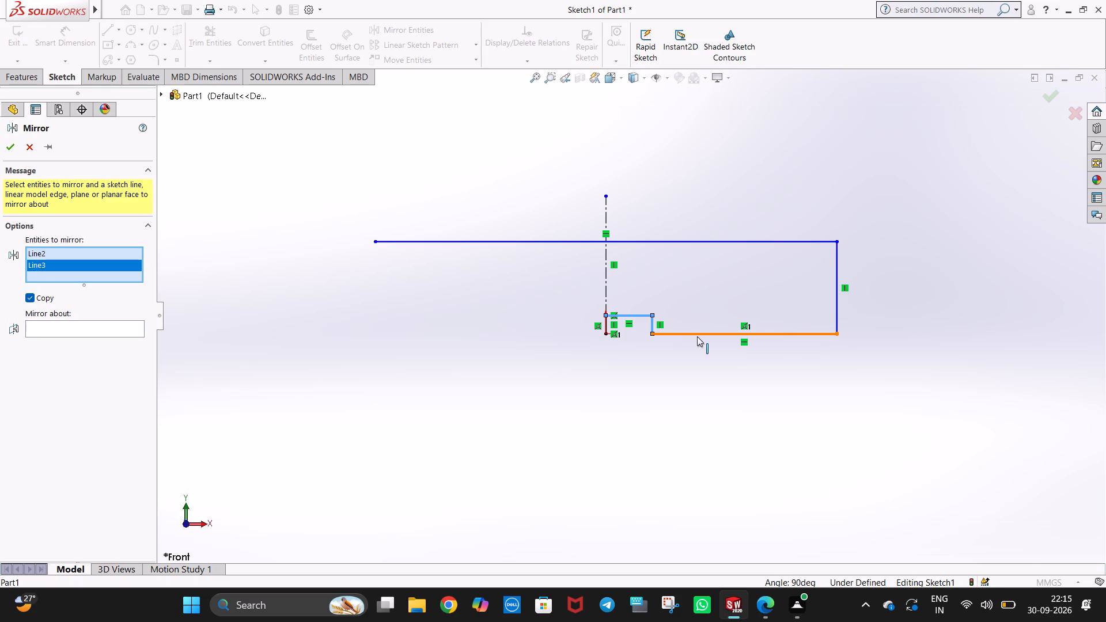
{"action": "left_click", "coordinate": [697, 335]}
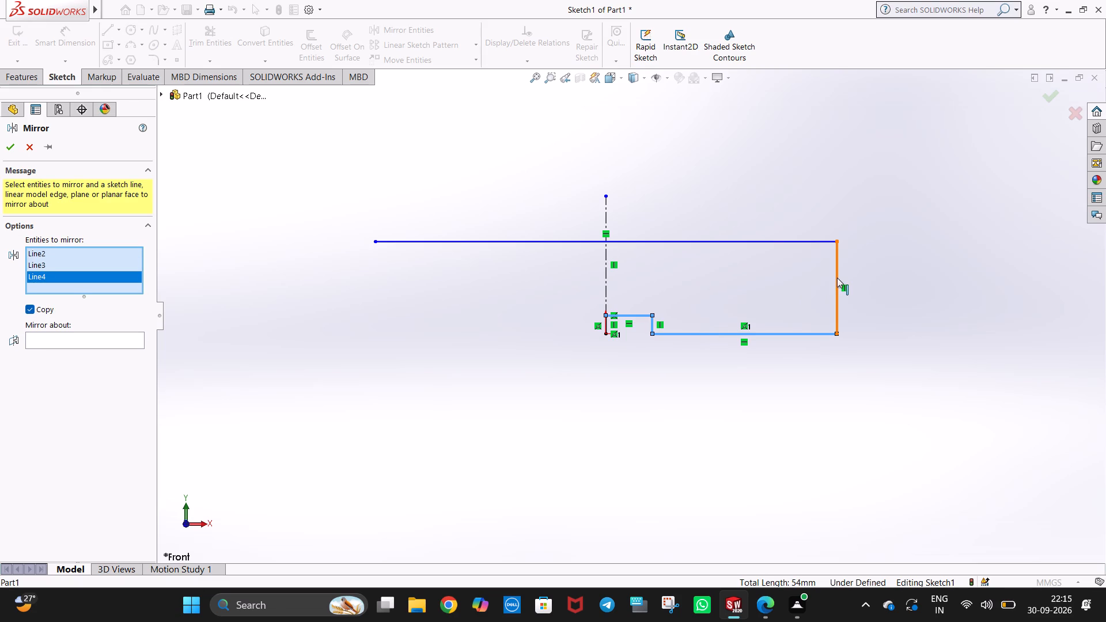
{"action": "left_click", "coordinate": [837, 278]}
{"action": "left_click", "coordinate": [83, 351]}
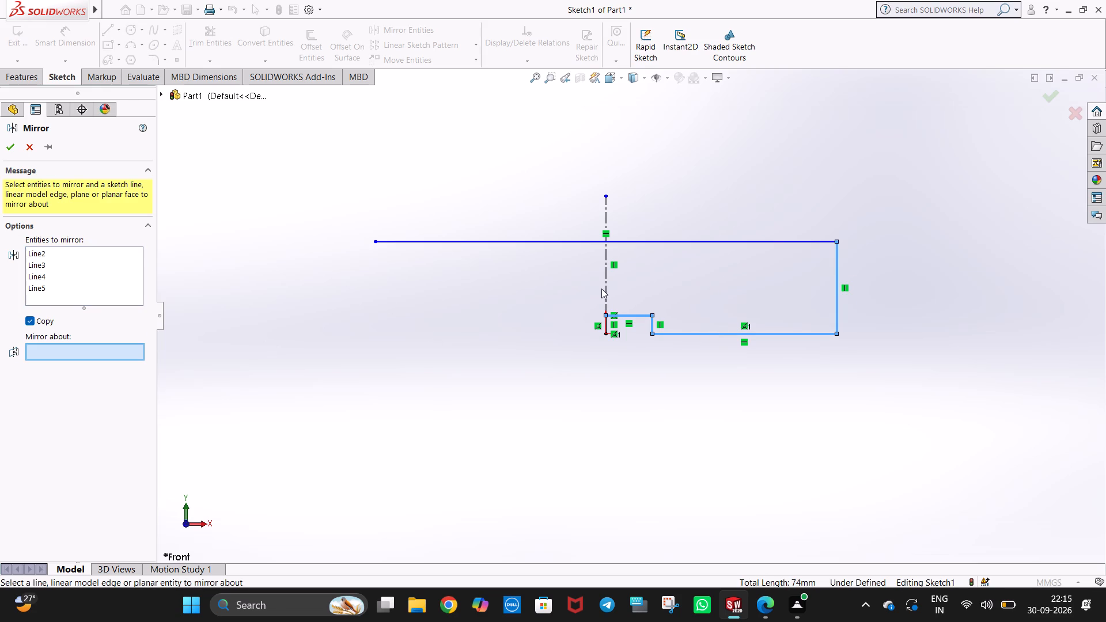
{"action": "left_click", "coordinate": [608, 282]}
{"action": "right_click", "coordinate": [608, 282]}
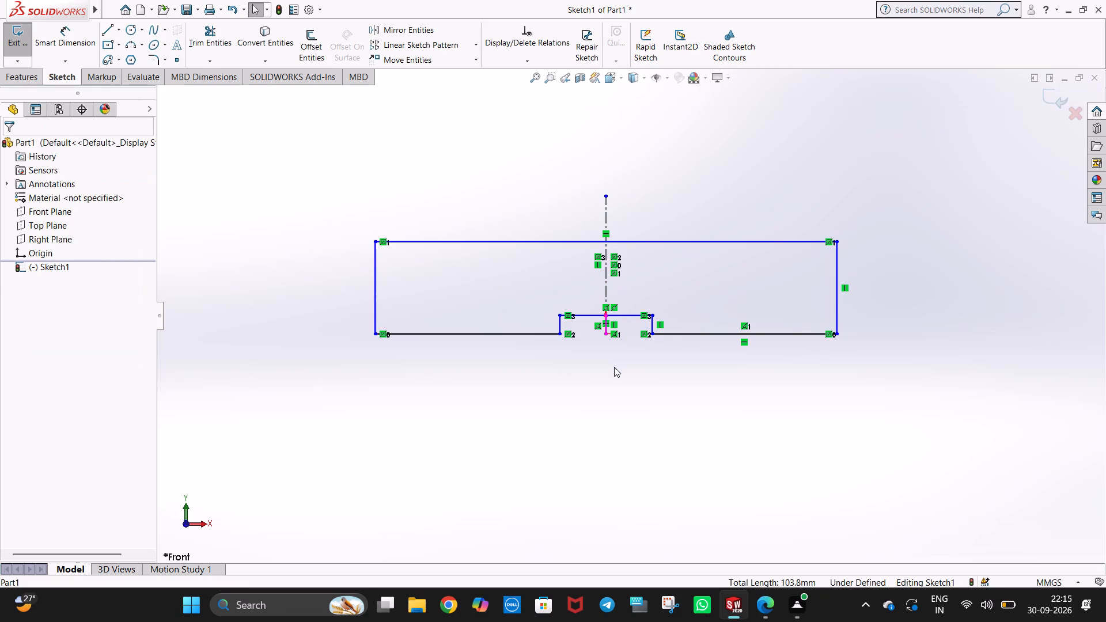
{"action": "left_click", "coordinate": [614, 367]}
Delete the short solid vertical line between the origin and the notch's top line.
{"action": "scroll", "coordinate": [614, 363], "scroll_direction": "down", "scroll_amount": 3}
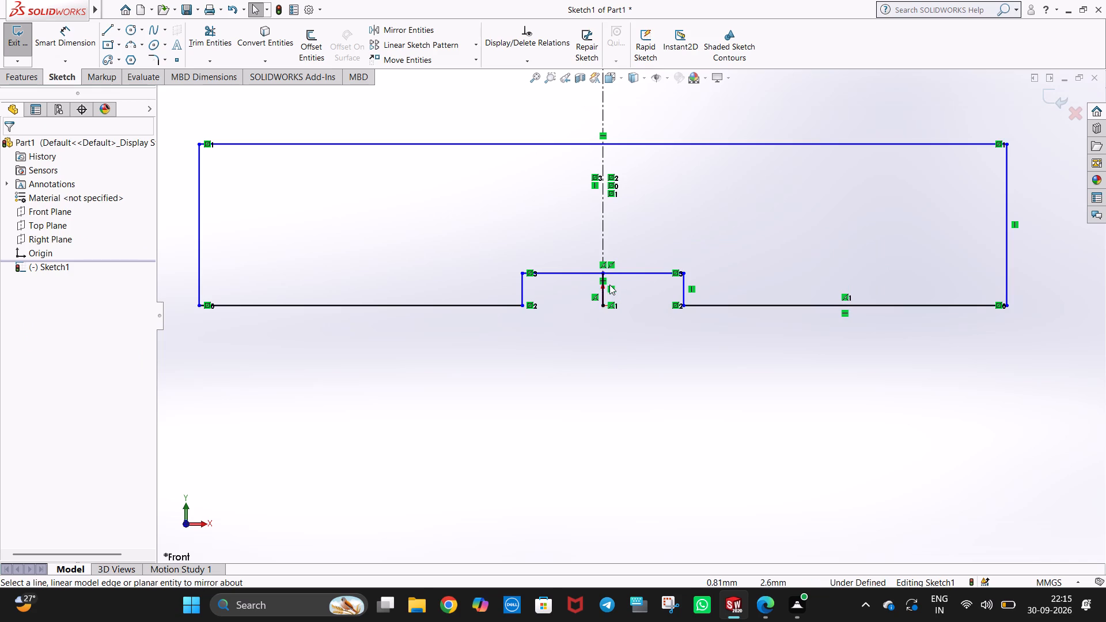
{"action": "scroll", "coordinate": [609, 285], "scroll_direction": "down", "scroll_amount": 3}
{"action": "left_click", "coordinate": [603, 287]}
{"action": "key", "text": "Delete"}
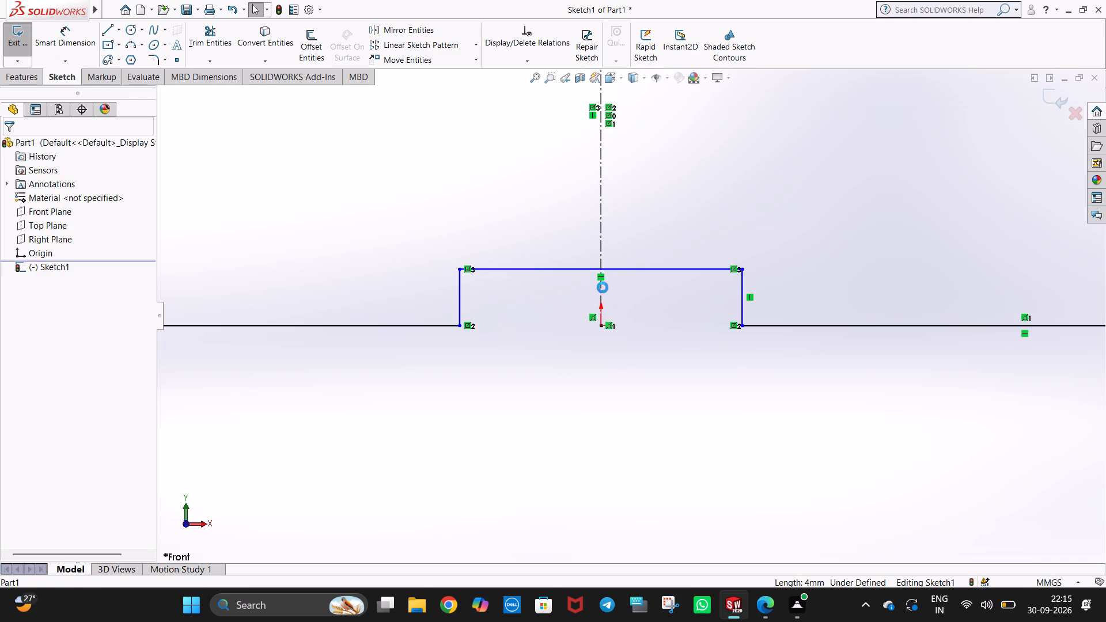
{"action": "left_click", "coordinate": [695, 390]}
Add a Smart Dimension to the height of the notch's mirrored side line.
{"action": "scroll", "coordinate": [696, 385], "scroll_direction": "up", "scroll_amount": 7}
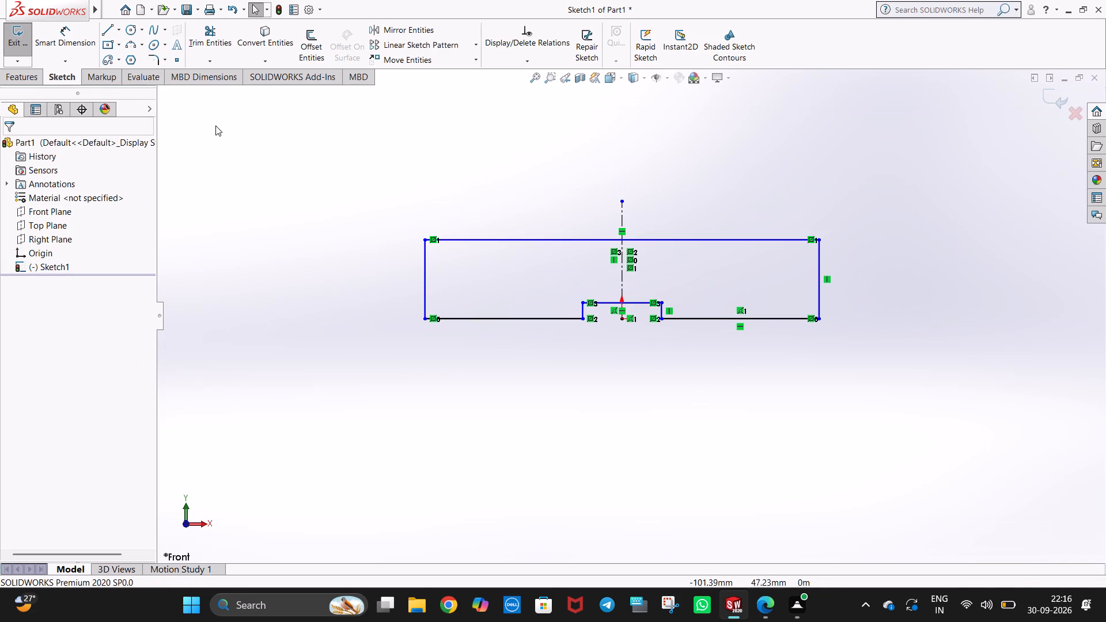
{"action": "left_click", "coordinate": [67, 39]}
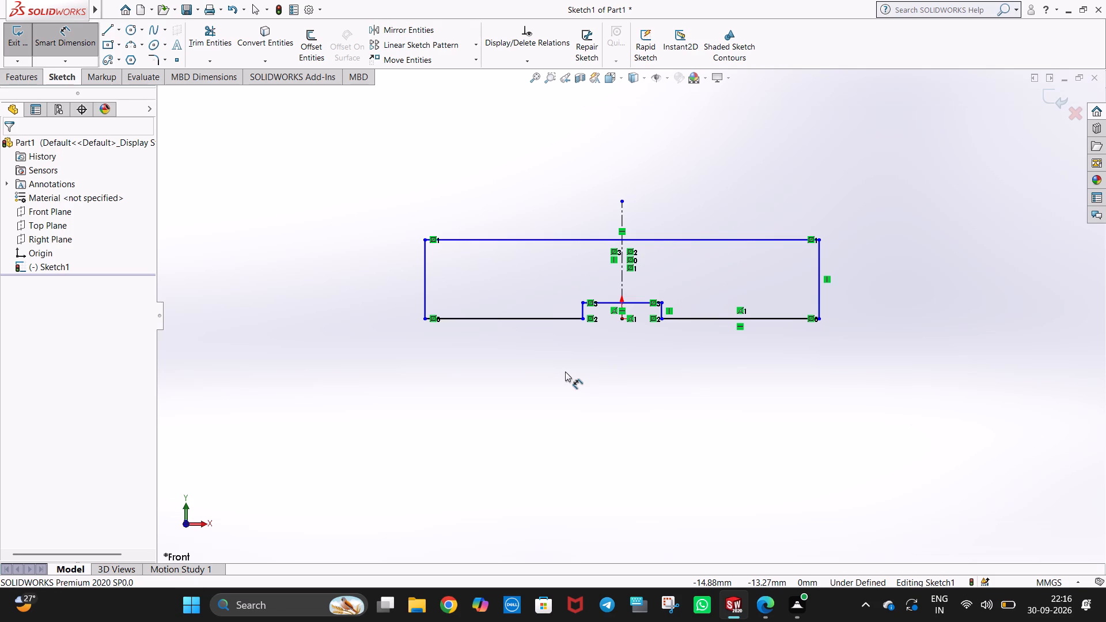
{"action": "left_click", "coordinate": [582, 312]}
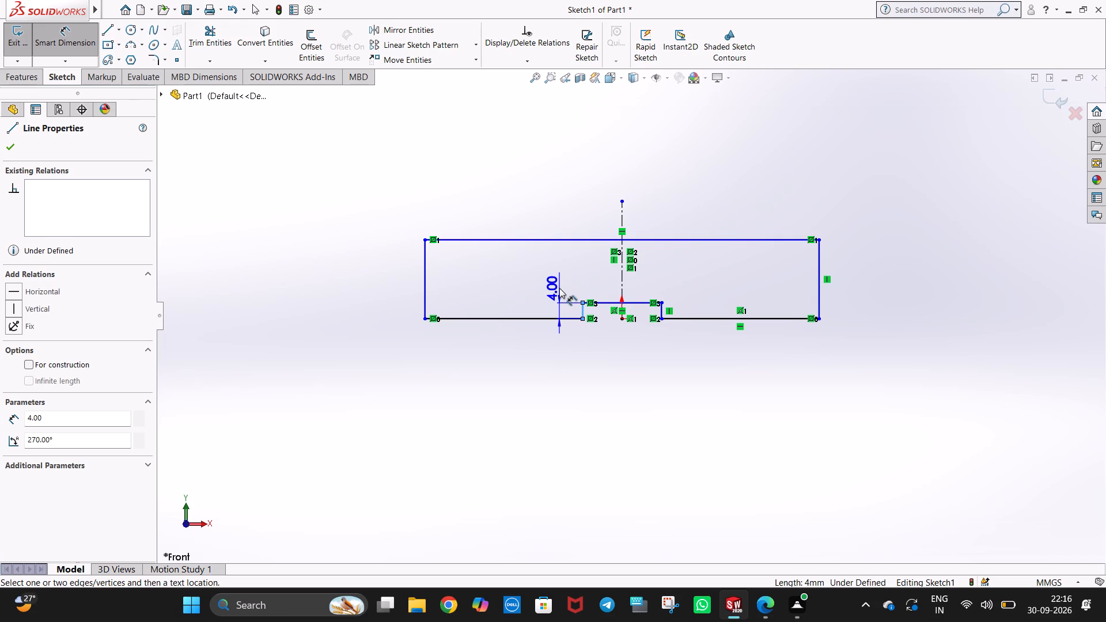
{"action": "left_click", "coordinate": [559, 288]}
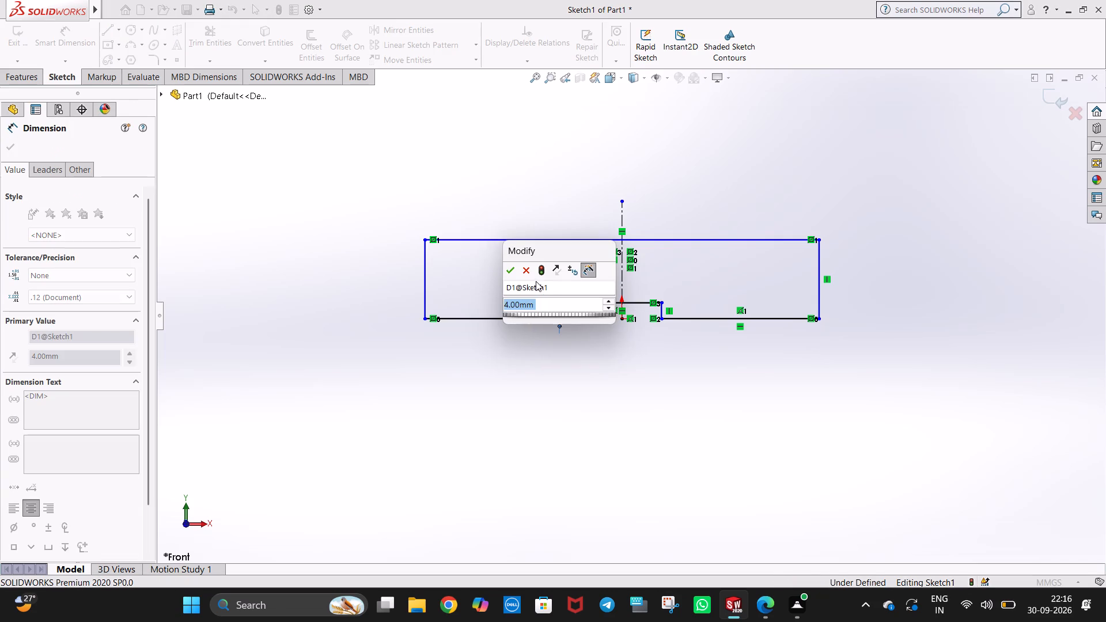
{"action": "left_click", "coordinate": [512, 269]}
{"action": "left_click", "coordinate": [479, 374]}
Dimension the height of the profile's mirrored outer vertical line, placing the dimension outside the outline.
{"action": "left_click", "coordinate": [425, 270]}
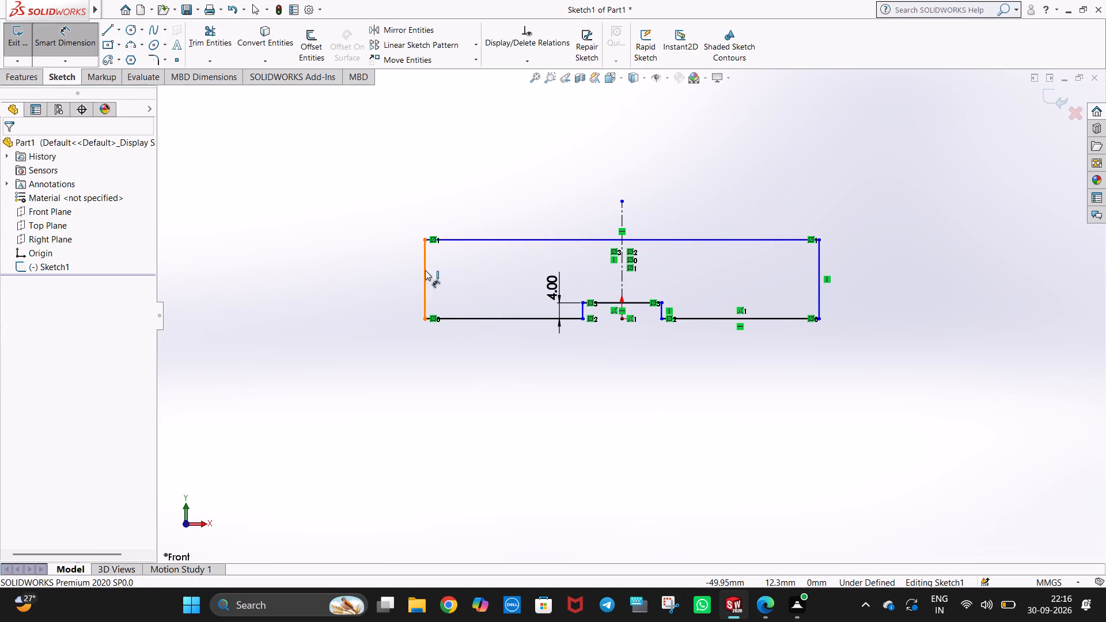
{"action": "left_click", "coordinate": [406, 274]}
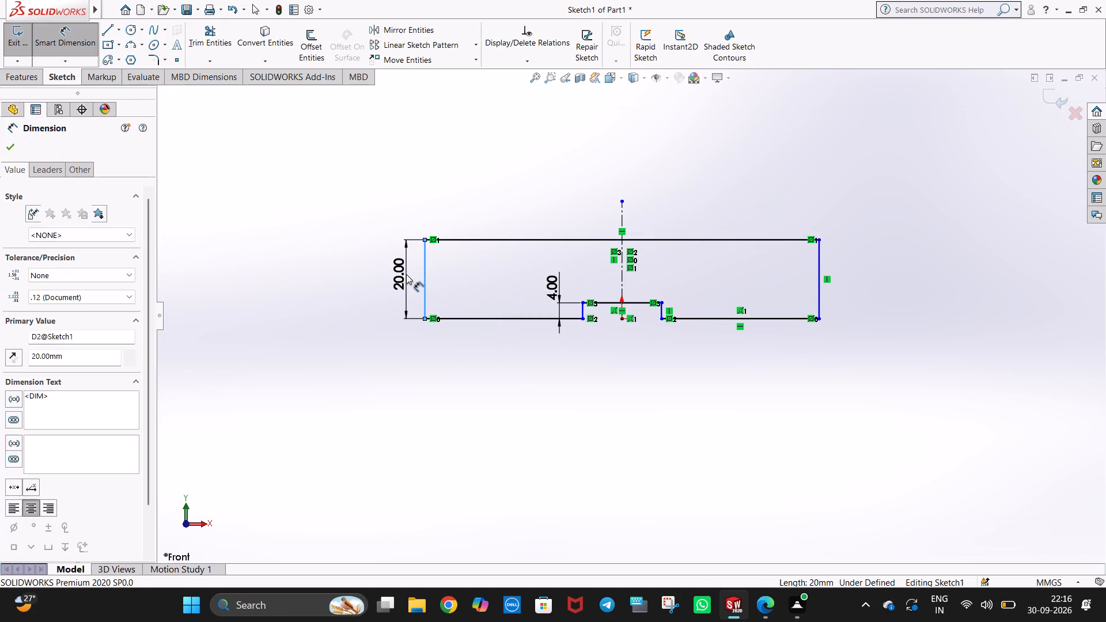
{"action": "left_click", "coordinate": [358, 258]}
{"action": "left_click", "coordinate": [723, 415]}
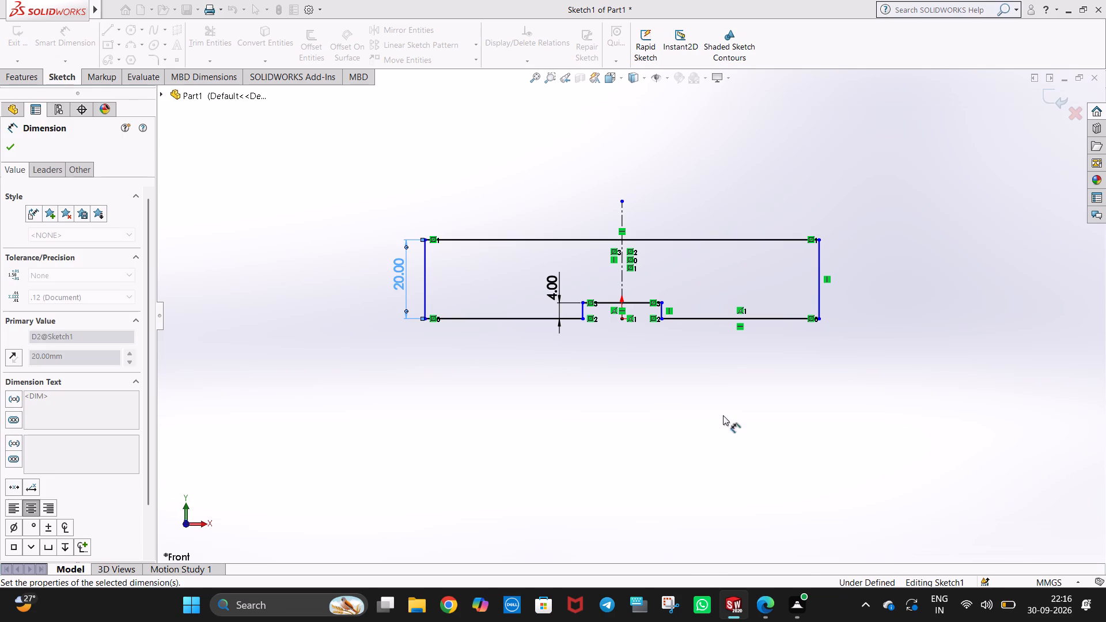
Dimension the notch's full width along its top line, placing the dimension below the notch.
{"action": "scroll", "coordinate": [695, 390], "scroll_direction": "down", "scroll_amount": 4}
{"action": "left_click", "coordinate": [555, 184]}
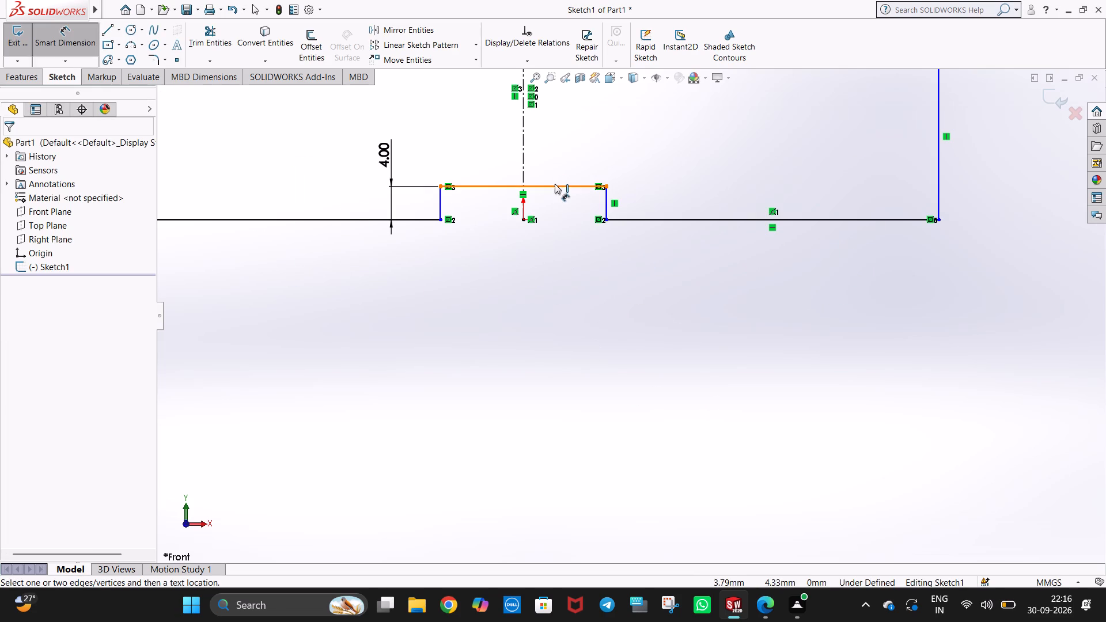
{"action": "left_click", "coordinate": [520, 262]}
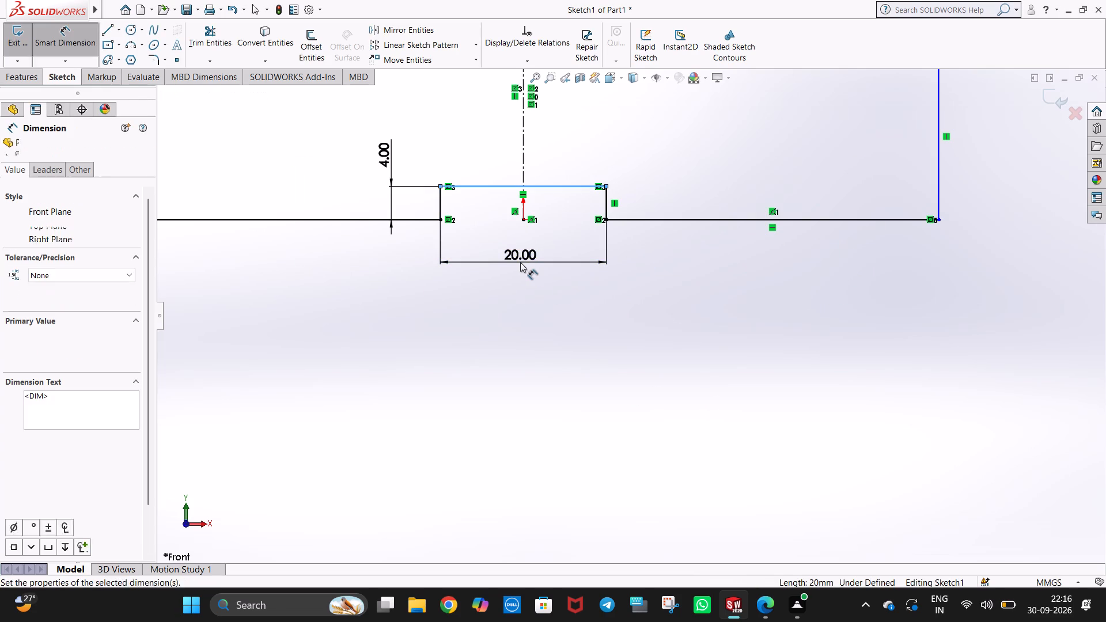
{"action": "left_click", "coordinate": [471, 245]}
{"action": "left_click", "coordinate": [641, 329]}
Dimension the profile's overall width along its top line, placing the dimension above the outline.
{"action": "scroll", "coordinate": [664, 294], "scroll_direction": "up", "scroll_amount": 5}
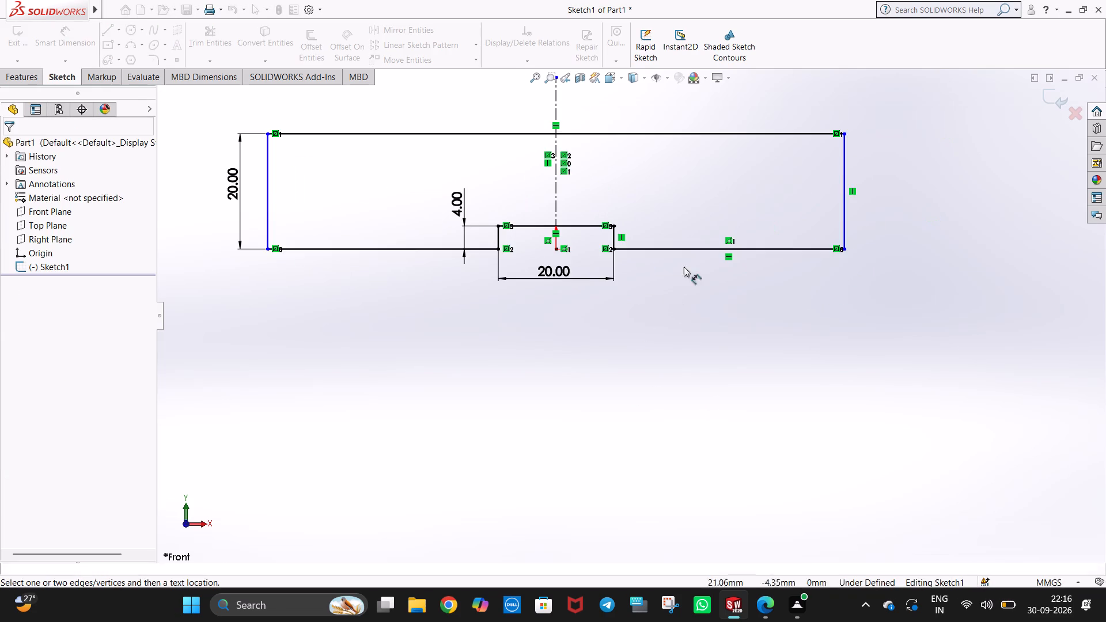
{"action": "scroll", "coordinate": [787, 187], "scroll_direction": "up", "scroll_amount": 2}
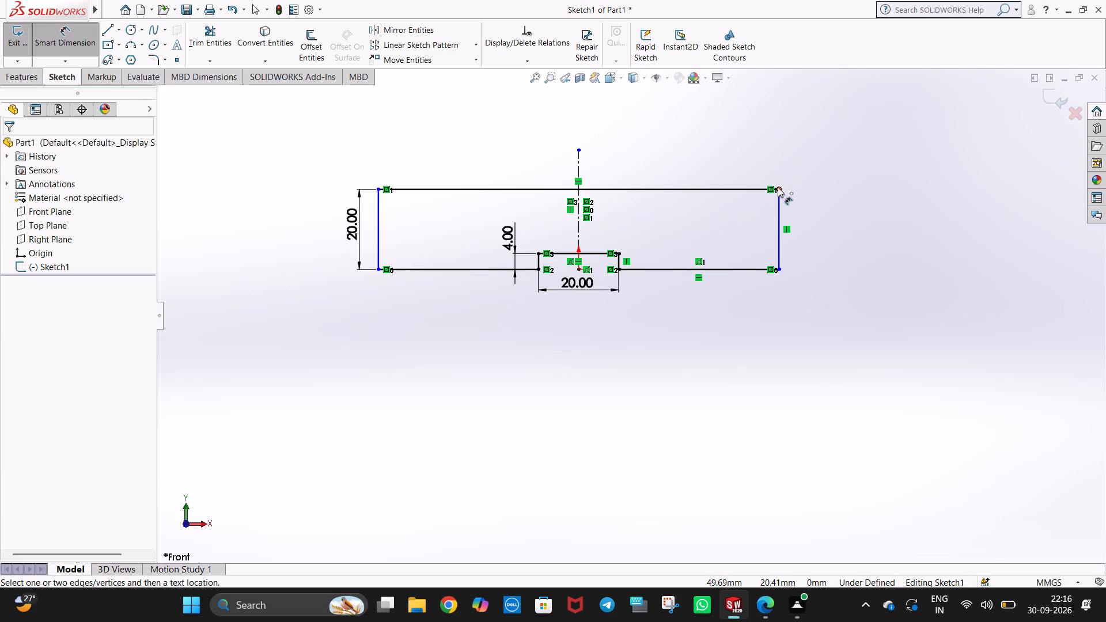
{"action": "left_click", "coordinate": [649, 191]}
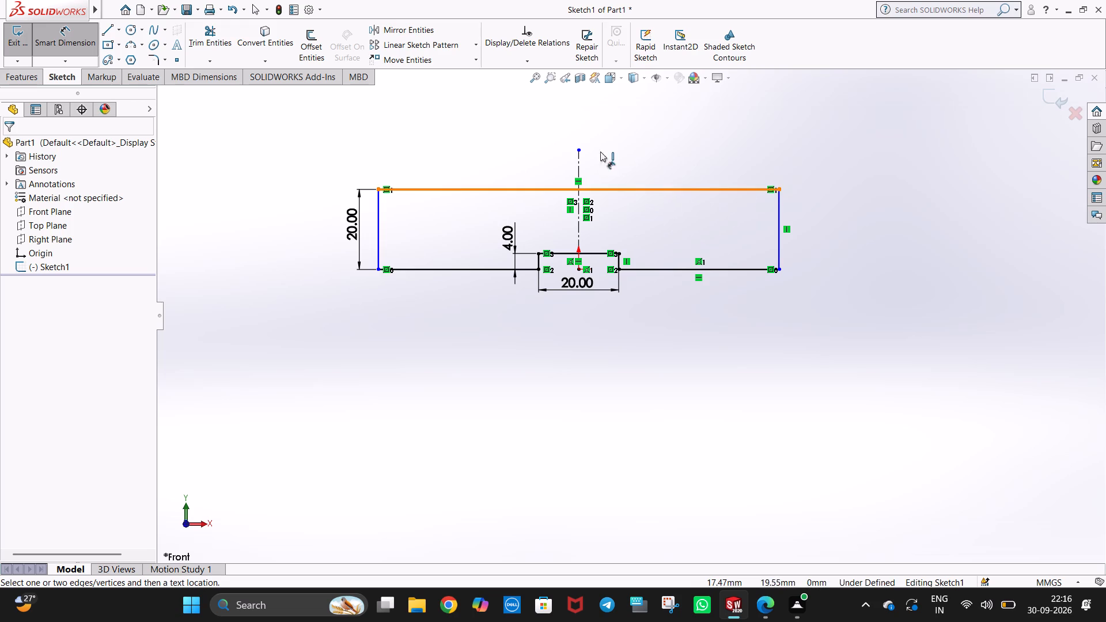
{"action": "left_click", "coordinate": [578, 141]}
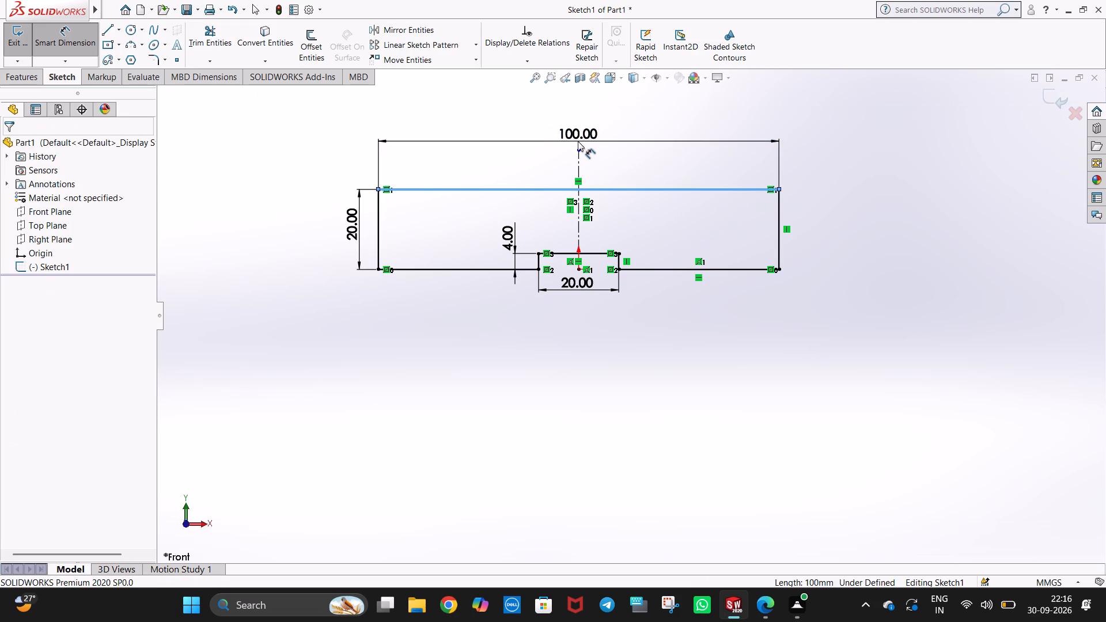
{"action": "left_click", "coordinate": [529, 119]}
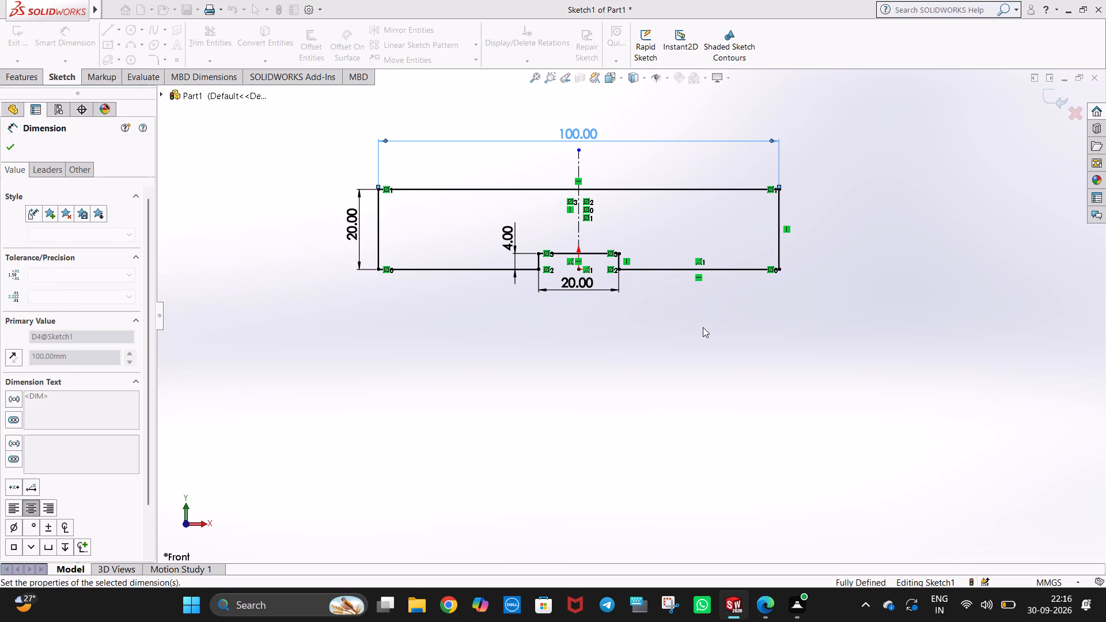
{"action": "left_click", "coordinate": [717, 349]}
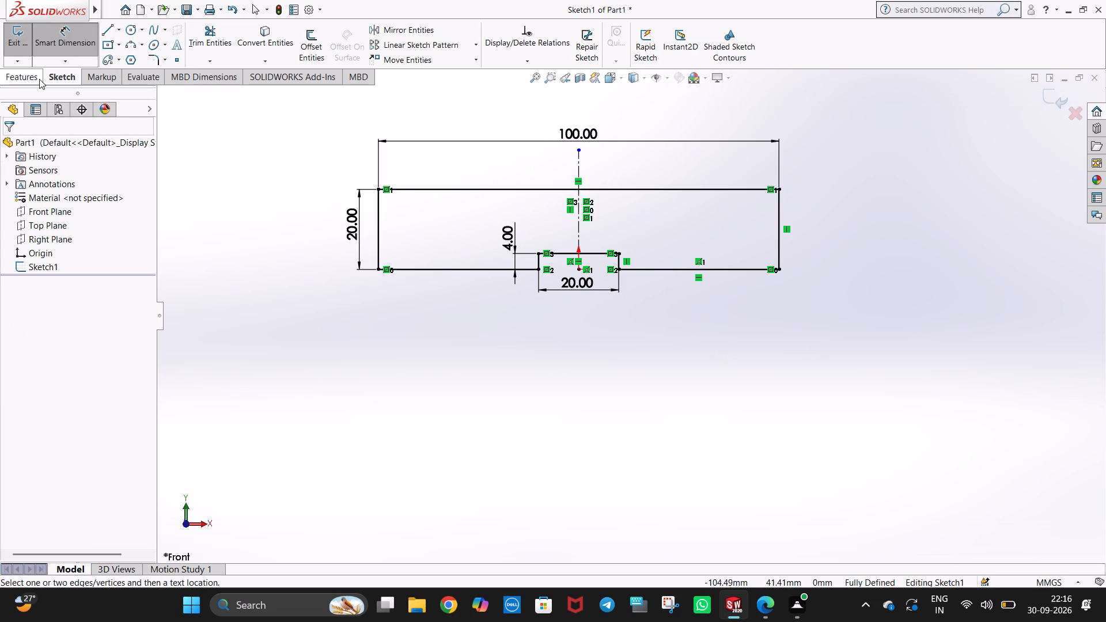
Extrude the notched profile 60 mm using the Mid Plane end condition.
{"action": "left_click", "coordinate": [39, 78]}
{"action": "left_click", "coordinate": [37, 52]}
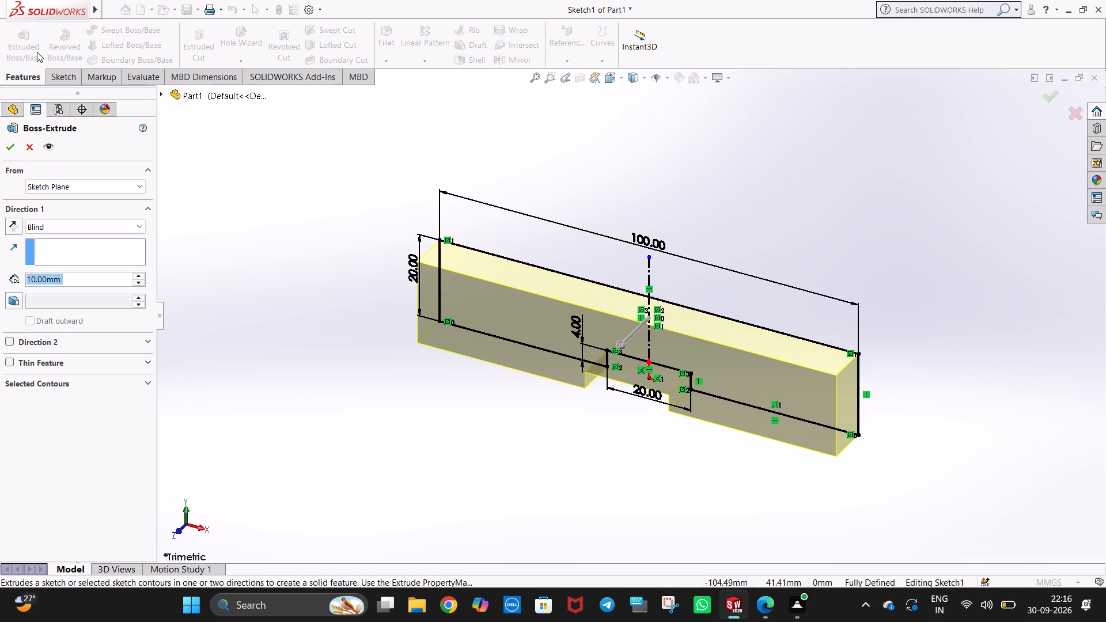
{"action": "left_click", "coordinate": [72, 230]}
{"action": "left_click", "coordinate": [68, 286]}
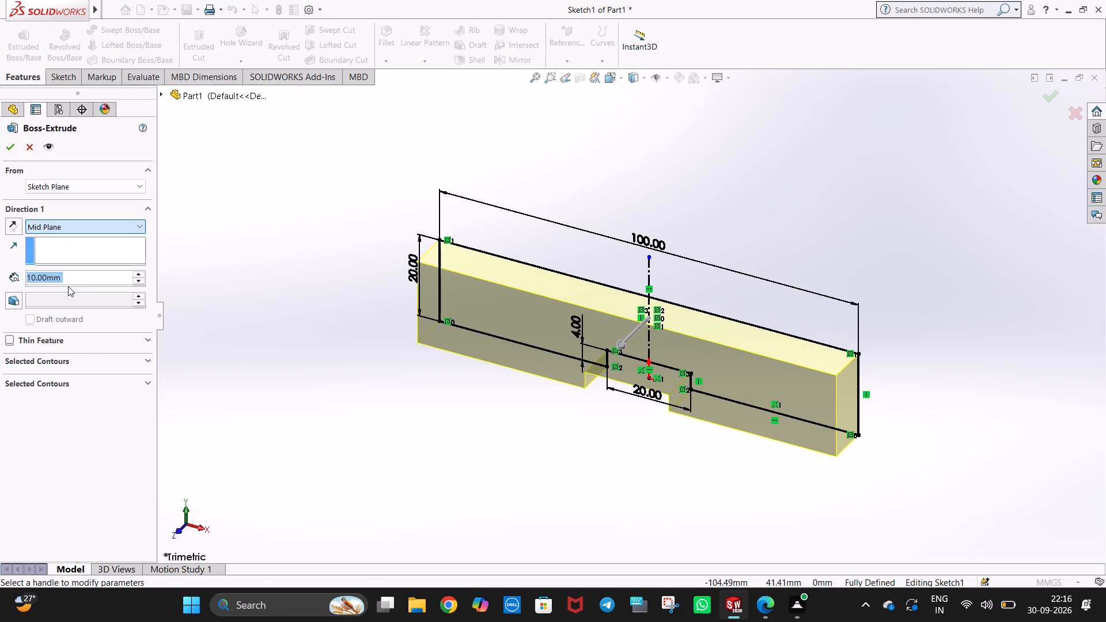
{"action": "type", "text": "60"}
{"action": "key", "text": "Return"}
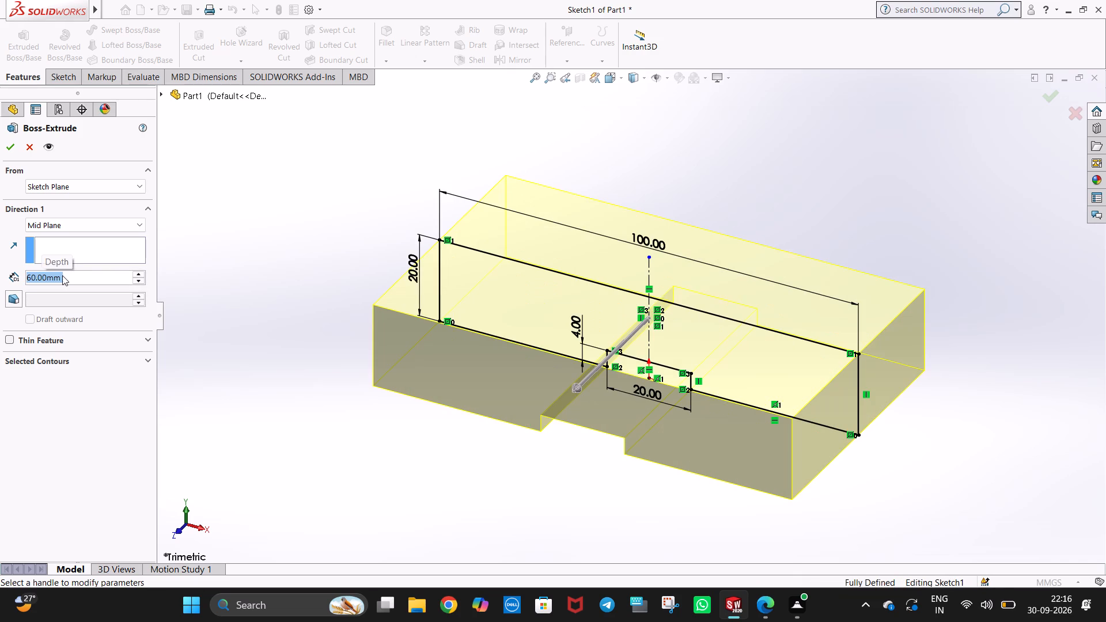
{"action": "left_click", "coordinate": [11, 150]}
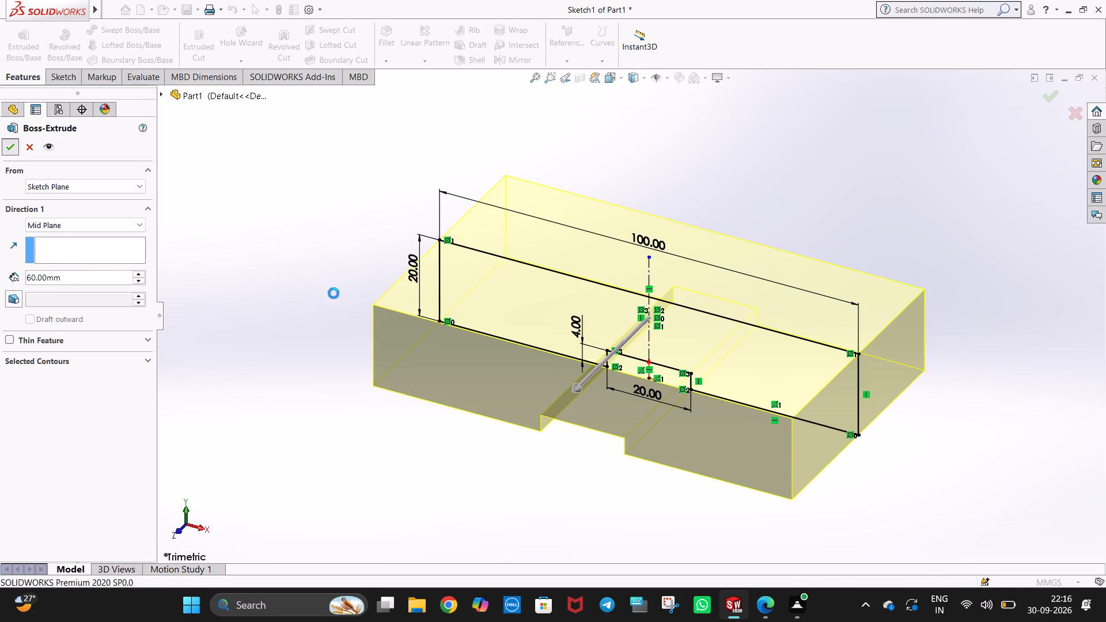
{"action": "left_click", "coordinate": [705, 488]}
Start a new sketch on the block's top face and view it face-on.
{"action": "middle_click_drag", "start_coordinate": [705, 487], "coordinate": [703, 404]}
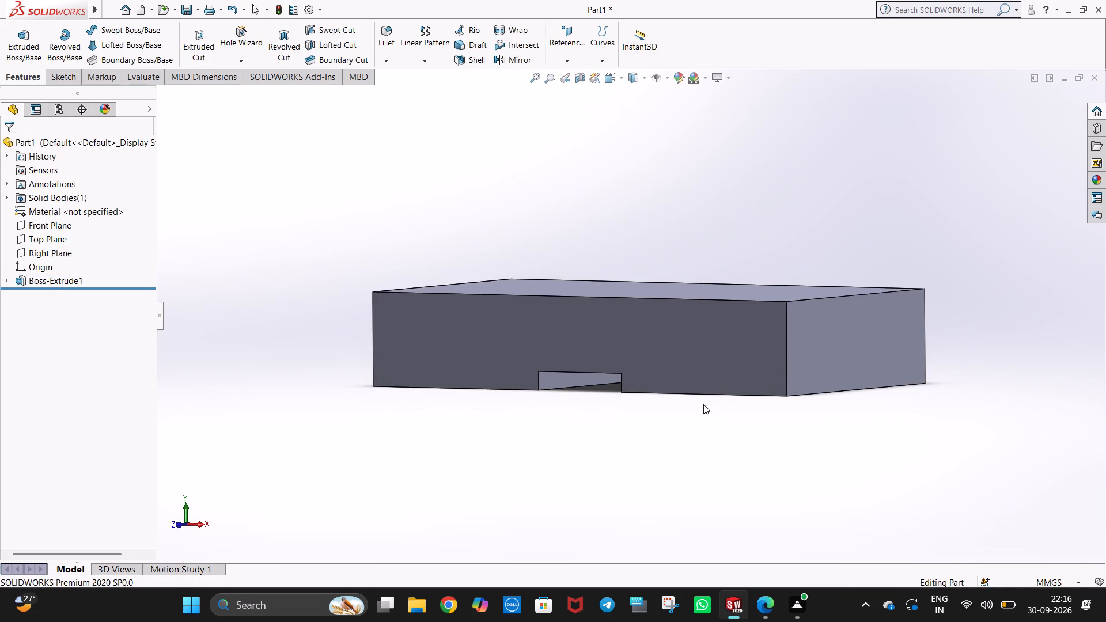
{"action": "scroll", "coordinate": [703, 405], "scroll_direction": "up", "scroll_amount": 2}
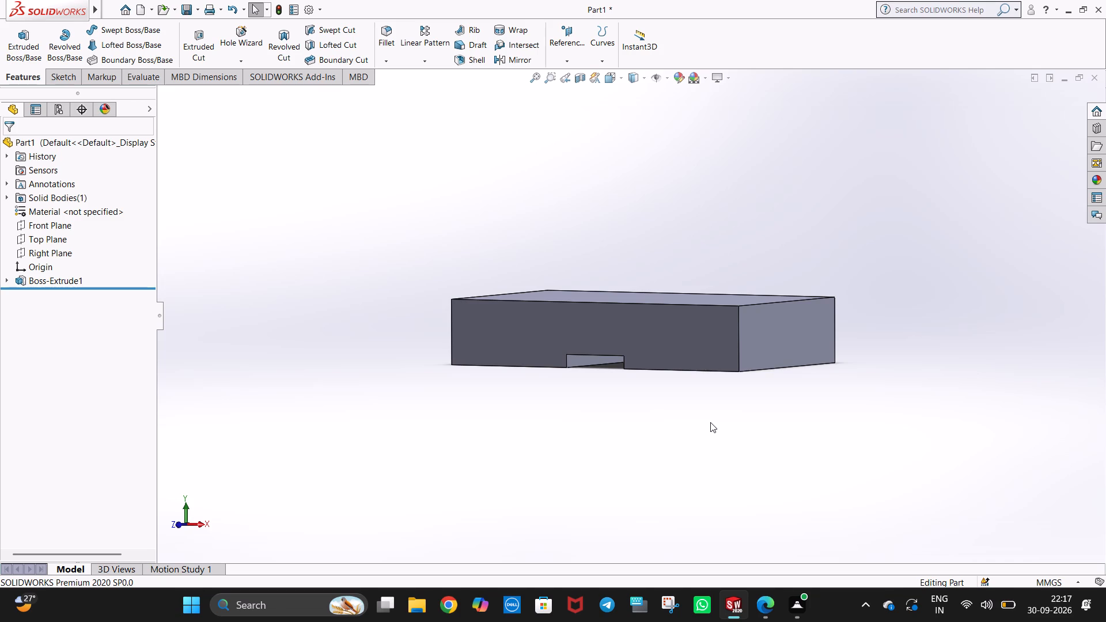
{"action": "middle_click_drag", "start_coordinate": [715, 182], "coordinate": [726, 274]}
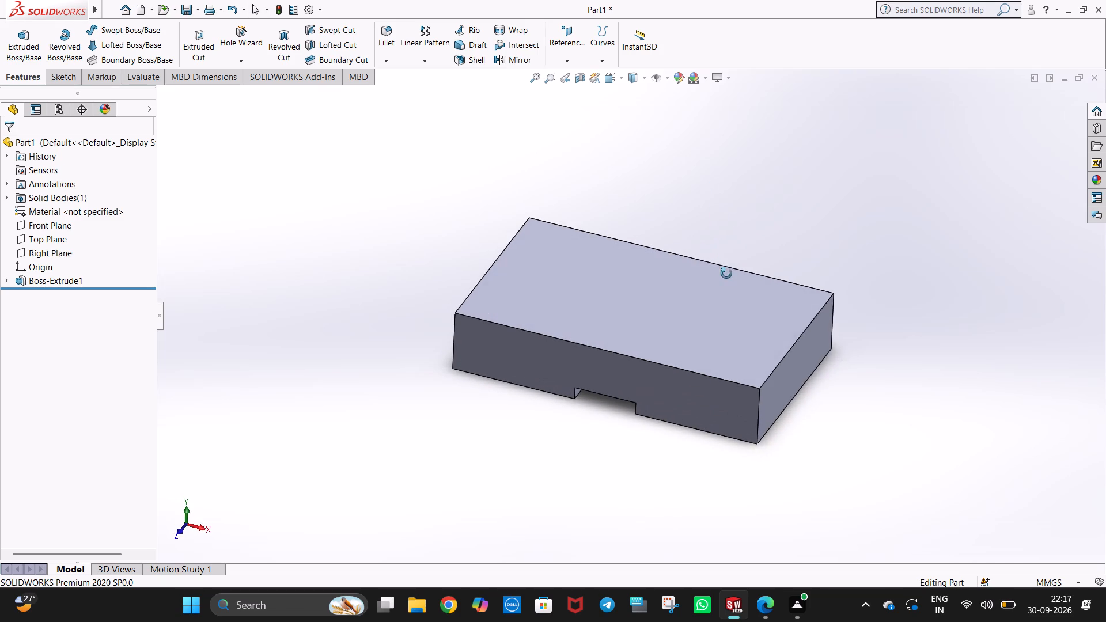
{"action": "middle_click_drag", "start_coordinate": [726, 274], "coordinate": [610, 199]}
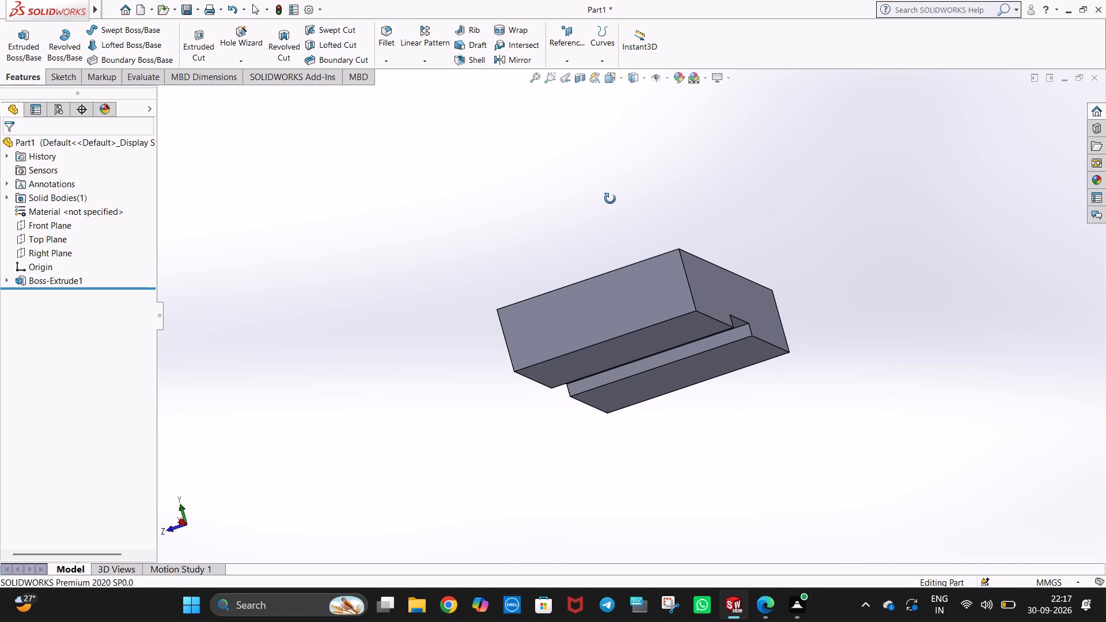
{"action": "middle_click_drag", "start_coordinate": [610, 199], "coordinate": [611, 199]}
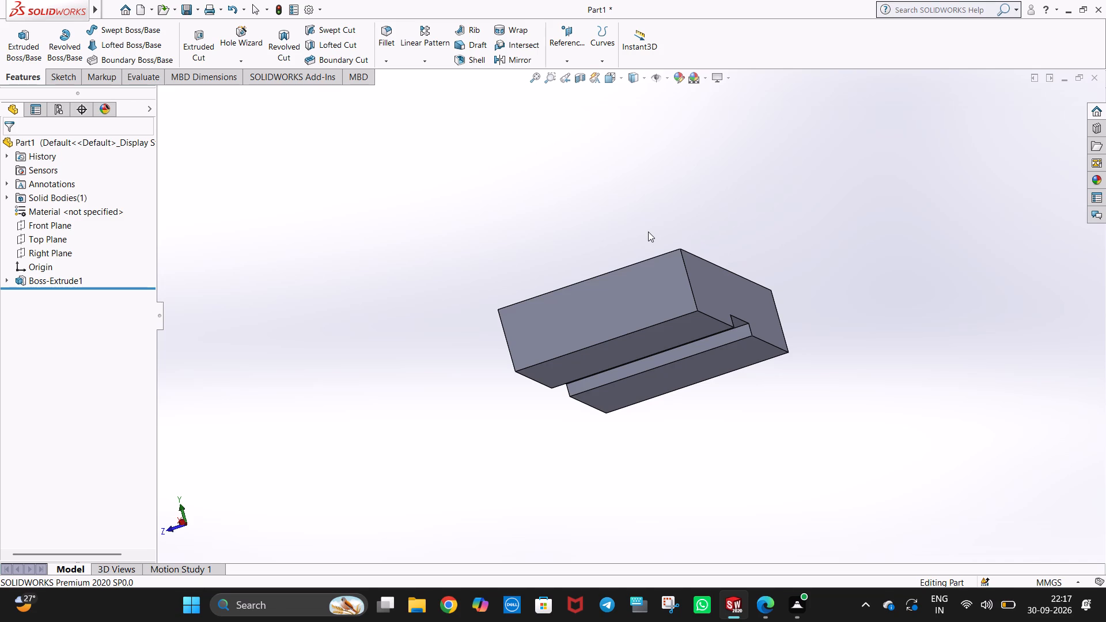
{"action": "middle_click_drag", "start_coordinate": [711, 299], "coordinate": [741, 325]}
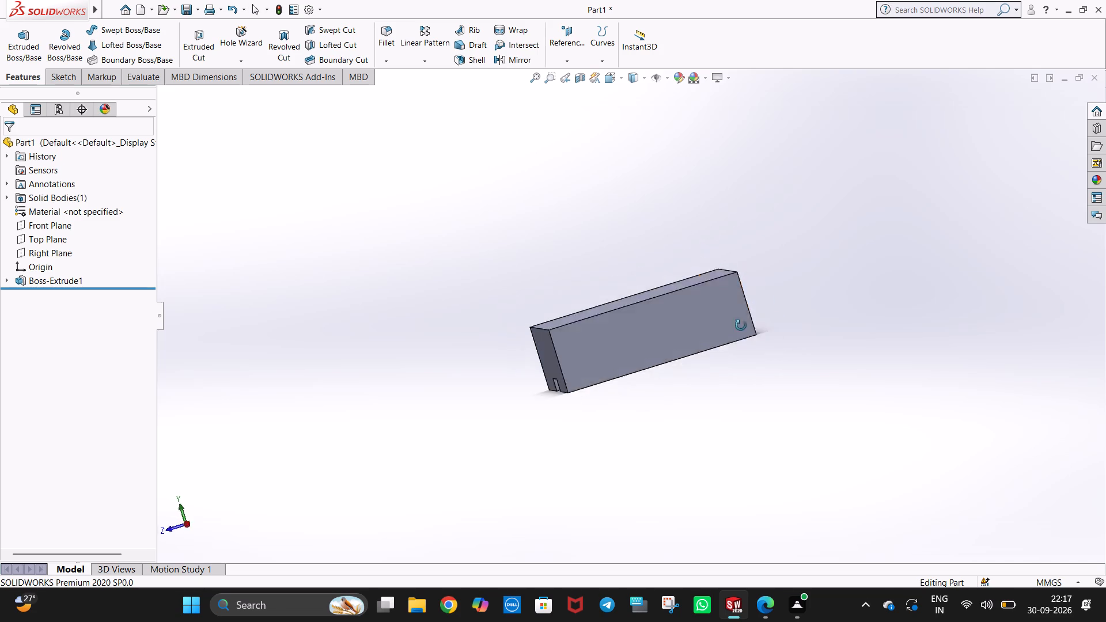
{"action": "middle_click_drag", "start_coordinate": [741, 325], "coordinate": [825, 334]}
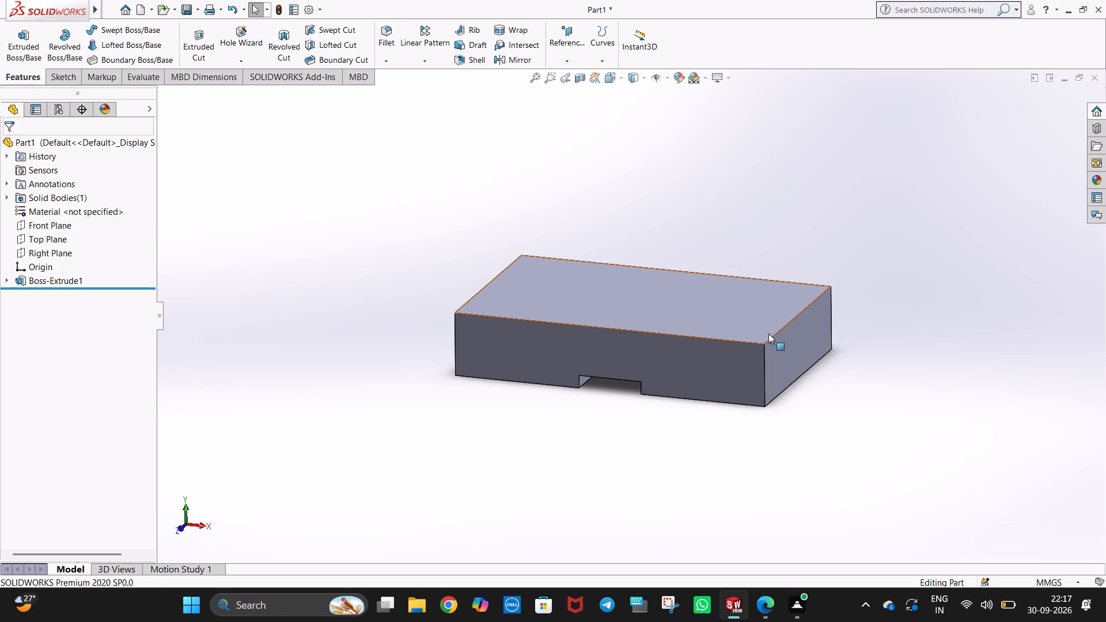
{"action": "right_click", "coordinate": [709, 300]}
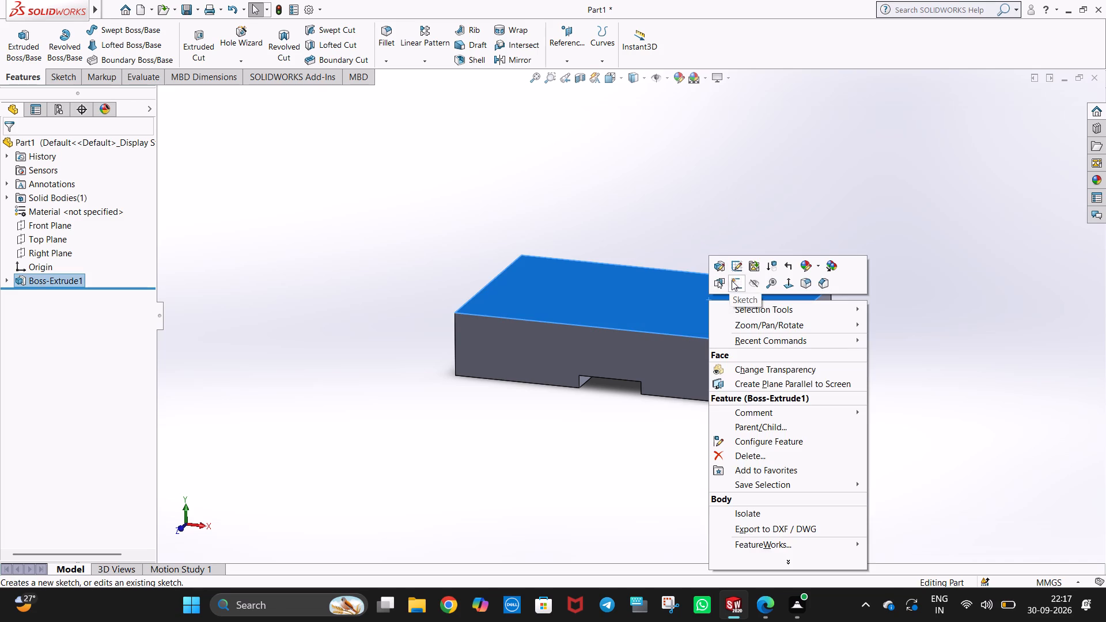
{"action": "left_click", "coordinate": [734, 282]}
{"action": "key", "text": "ctrl+8"}
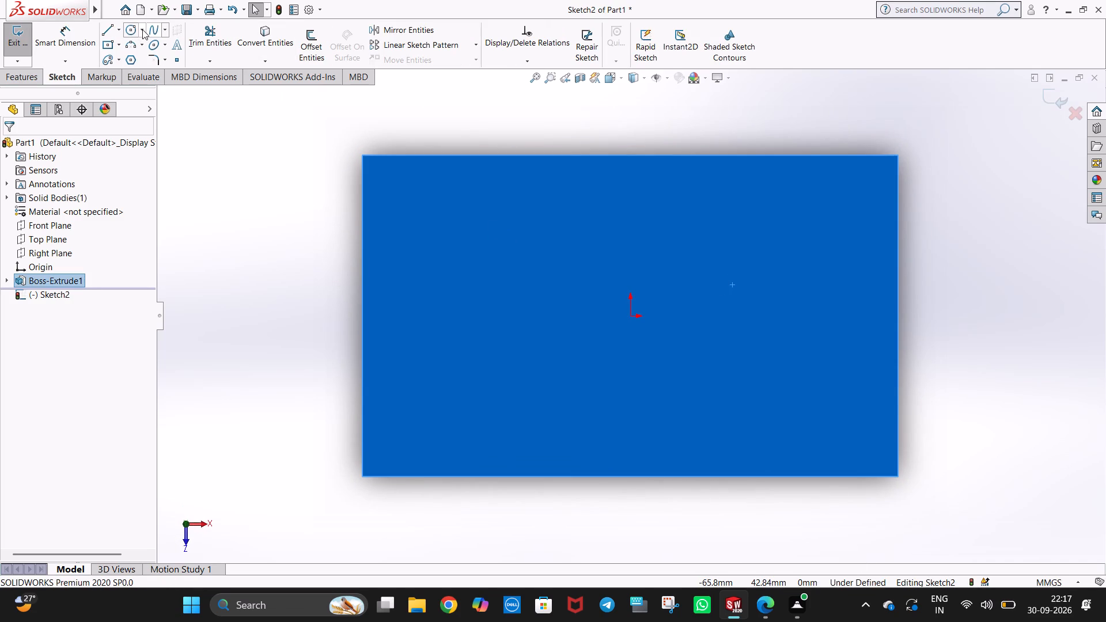
Sketch a circle with a 10 mm radius near the top face's right rear corner.
{"action": "left_click", "coordinate": [133, 32]}
{"action": "left_click", "coordinate": [857, 197]}
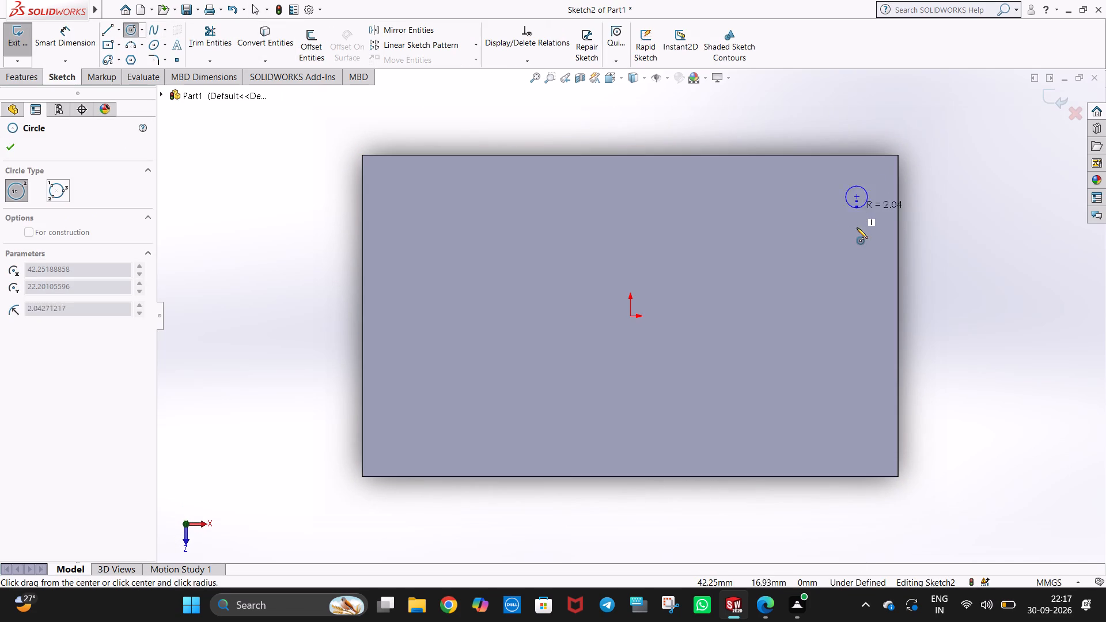
{"action": "left_click", "coordinate": [857, 227]}
{"action": "type", "text": "10"}
{"action": "key", "text": "Return"}
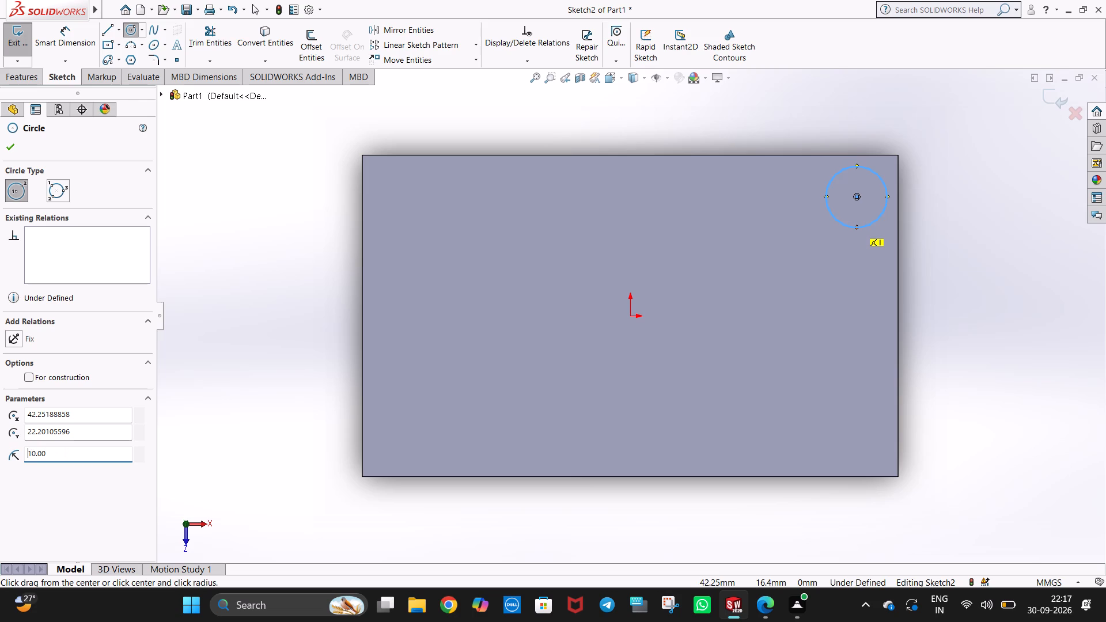
{"action": "key", "text": "Escape"}
{"action": "key", "text": "Escape"}
{"action": "left_click", "coordinate": [923, 207]}
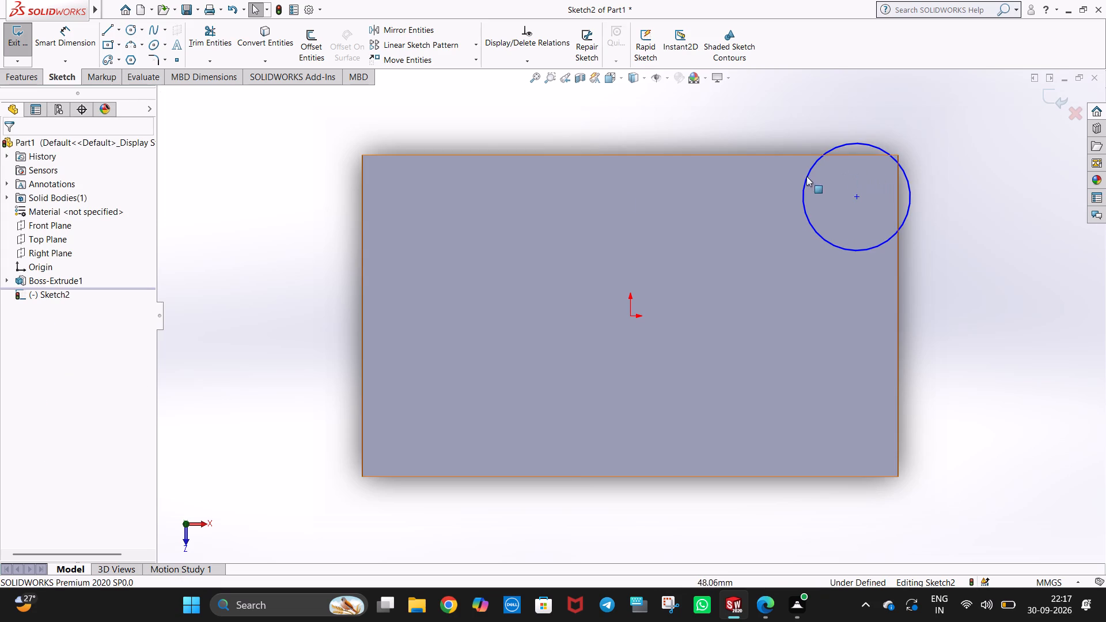
Sketch two connected lines from the right rear corner, about 31 mm along the rear edge and about 24 mm along the right edge.
{"action": "left_click", "coordinate": [110, 32]}
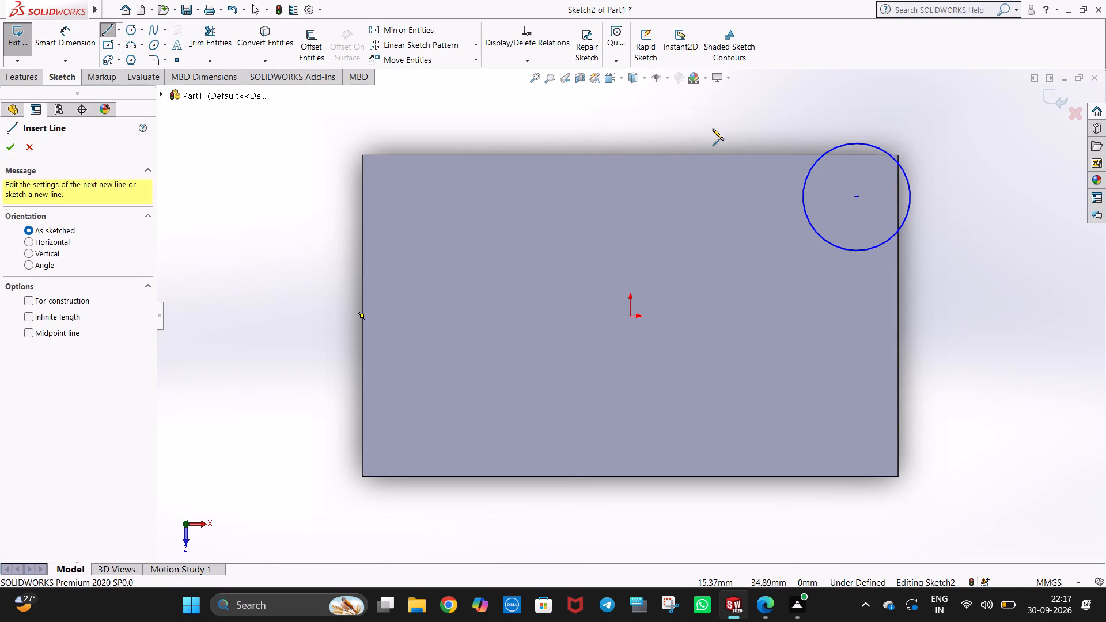
{"action": "left_click", "coordinate": [732, 154]}
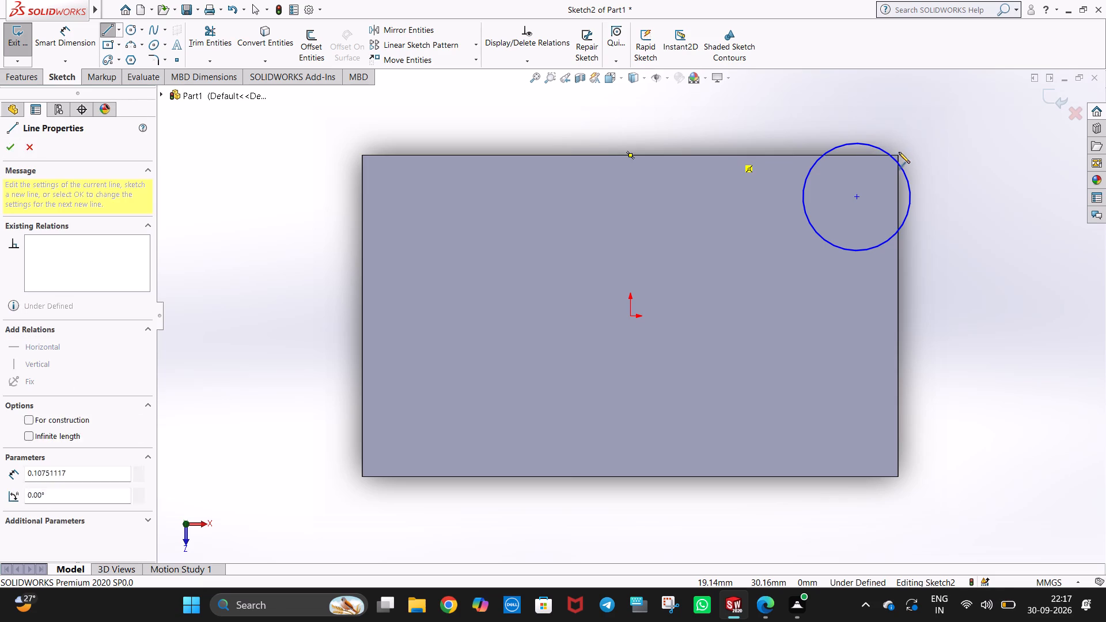
{"action": "left_click", "coordinate": [899, 154]}
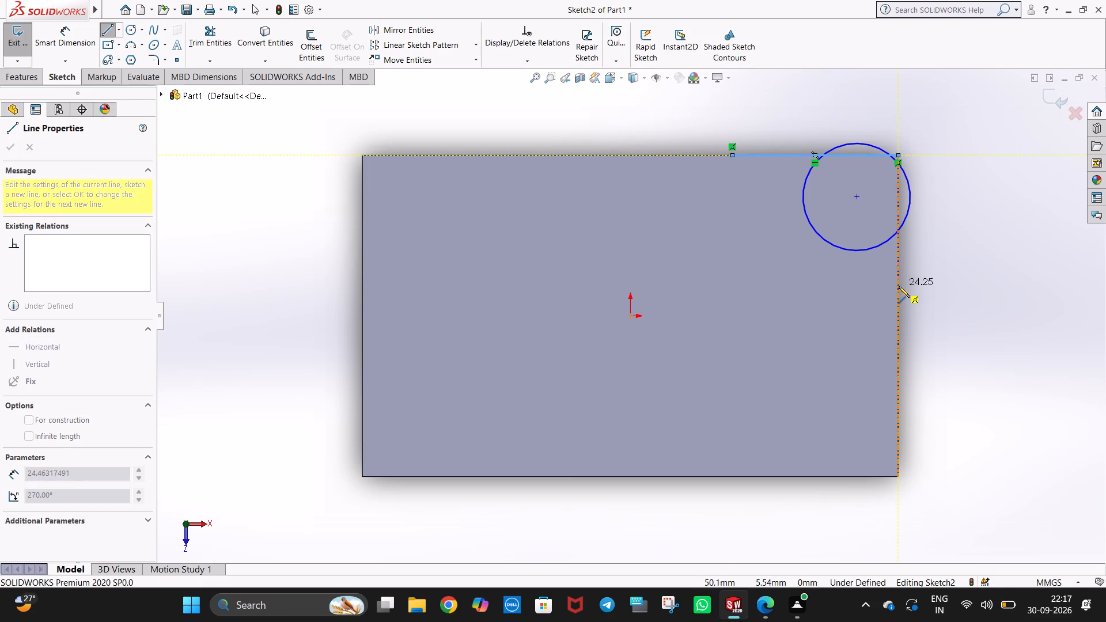
{"action": "left_click", "coordinate": [899, 286]}
{"action": "key", "text": "Escape"}
{"action": "key", "text": "Escape"}
{"action": "left_click", "coordinate": [947, 249]}
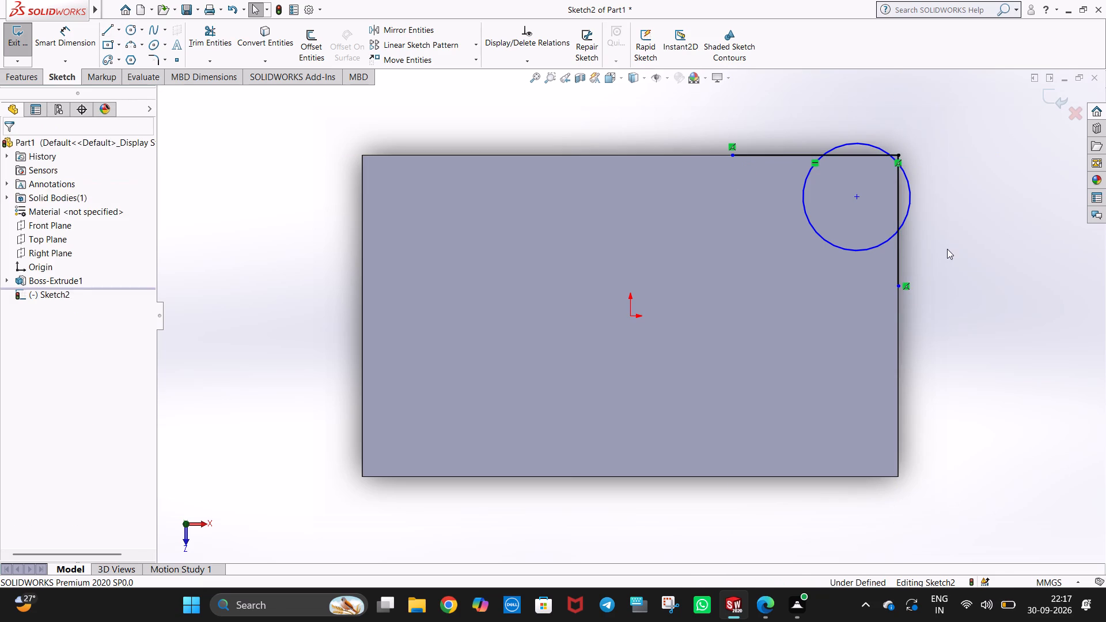
Add Tangent relations between the circle and each of the two edge lines.
{"action": "left_click", "coordinate": [846, 155], "text": "ctrl"}
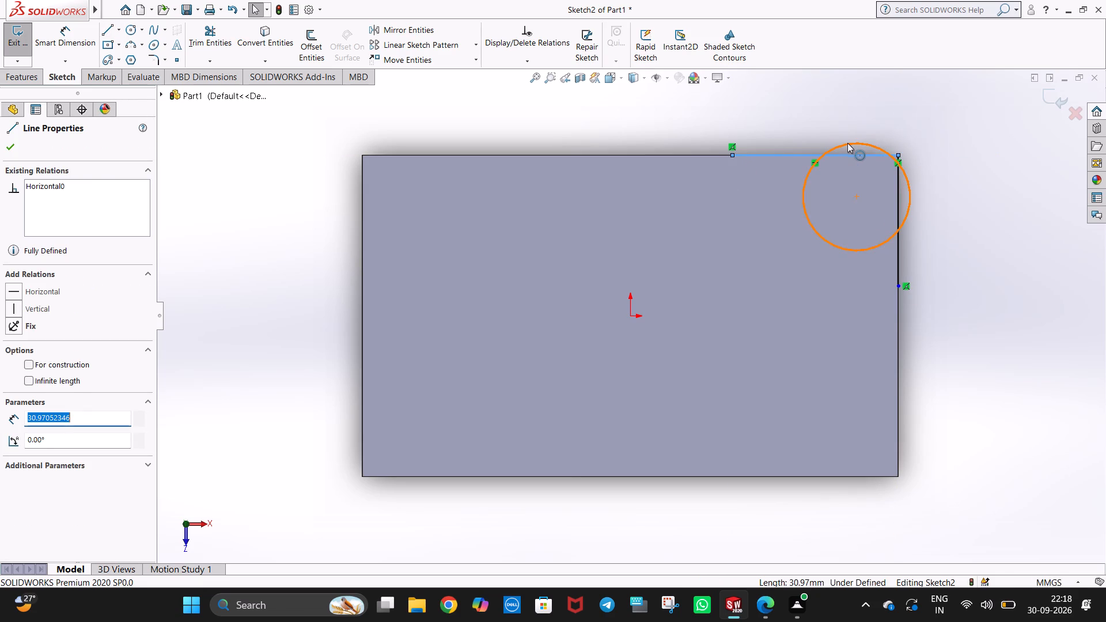
{"action": "left_click", "coordinate": [847, 142], "text": "ctrl"}
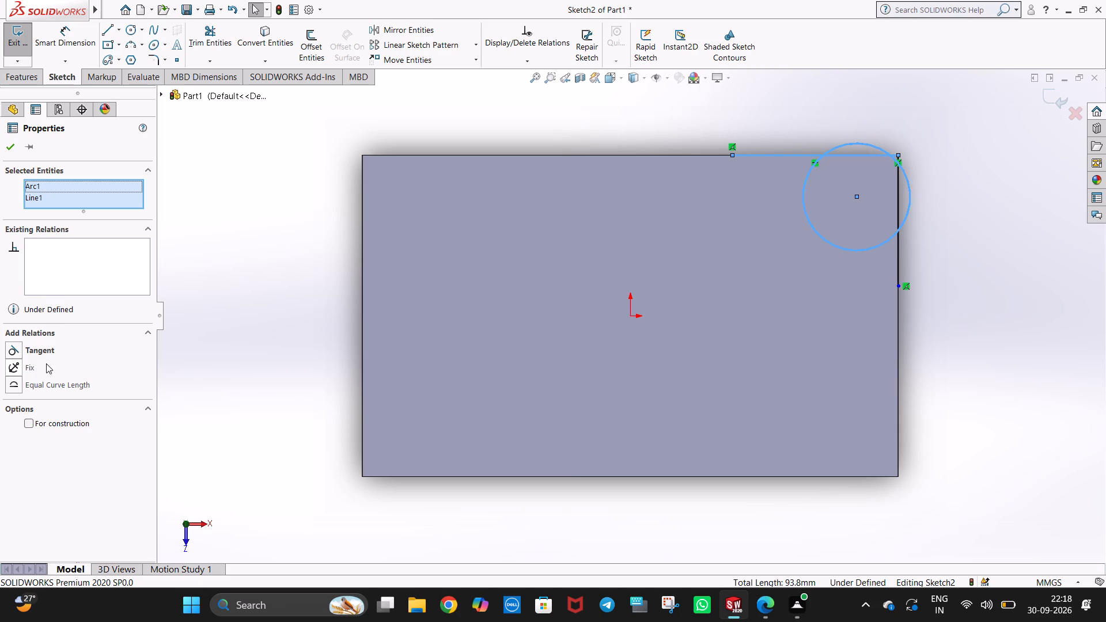
{"action": "left_click", "coordinate": [43, 351], "text": "ctrl"}
{"action": "left_click", "coordinate": [962, 171]}
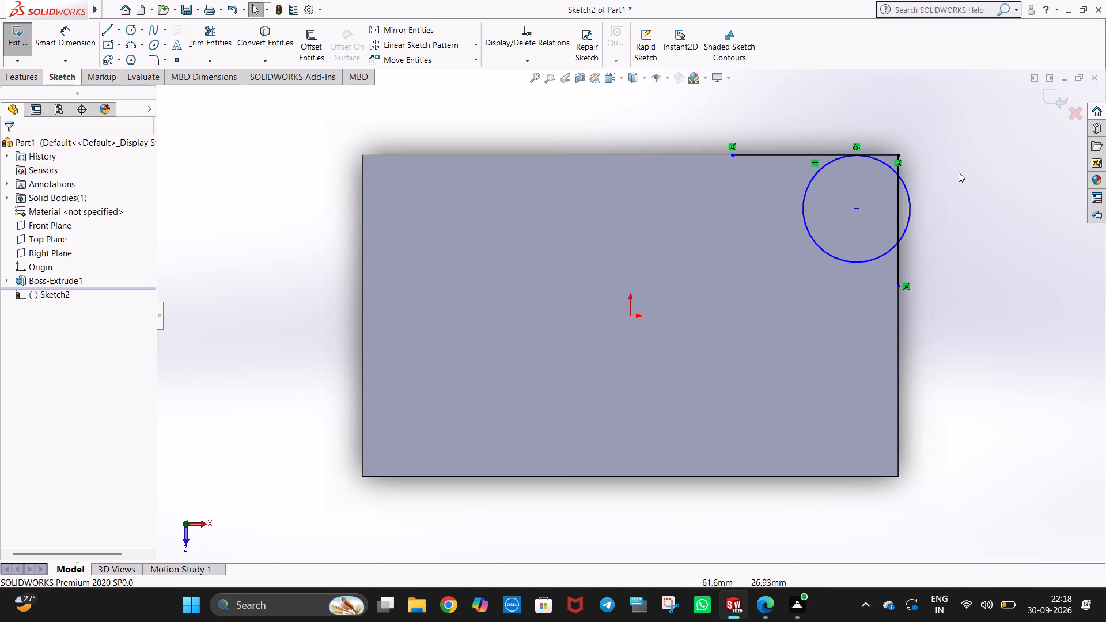
{"action": "left_click", "coordinate": [909, 220], "text": "ctrl"}
{"action": "left_click", "coordinate": [897, 213], "text": "ctrl"}
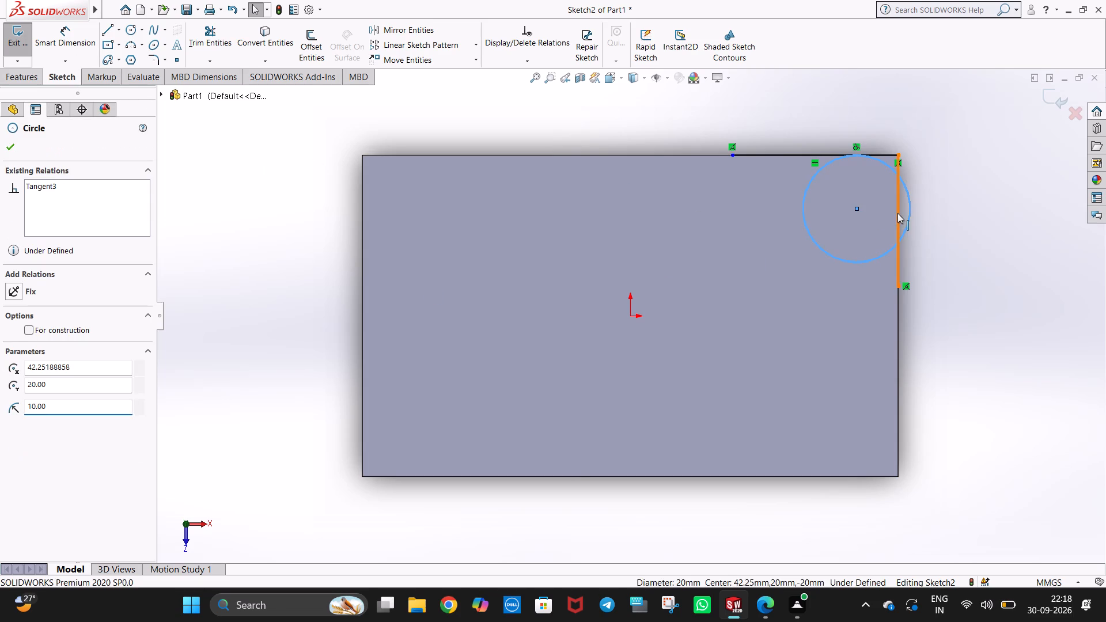
{"action": "left_click", "coordinate": [37, 347], "text": "ctrl"}
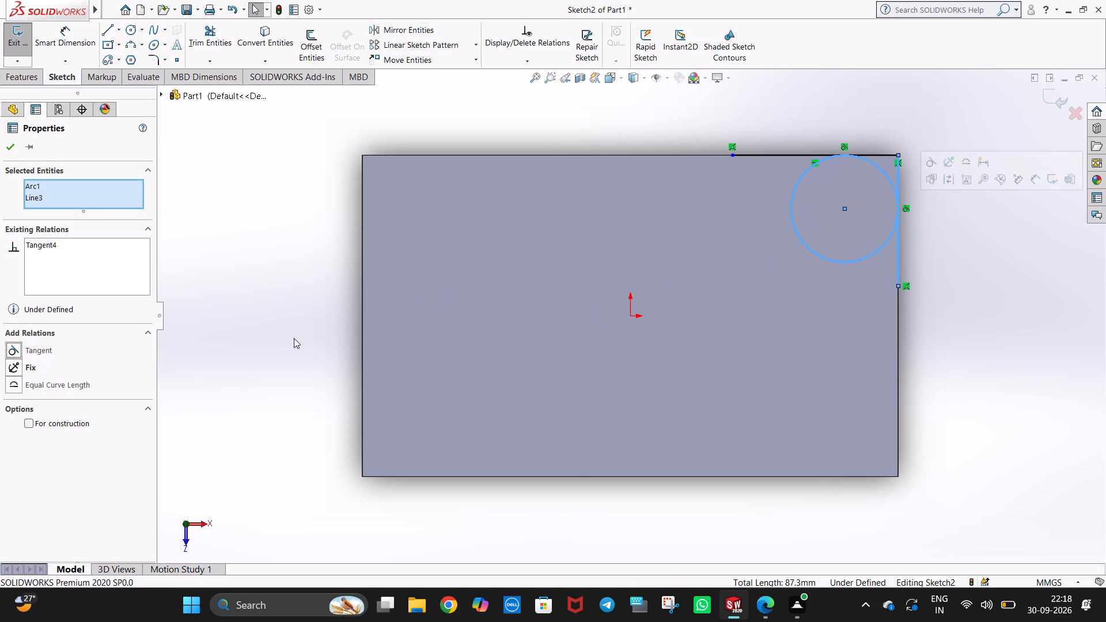
{"action": "left_click", "coordinate": [991, 245]}
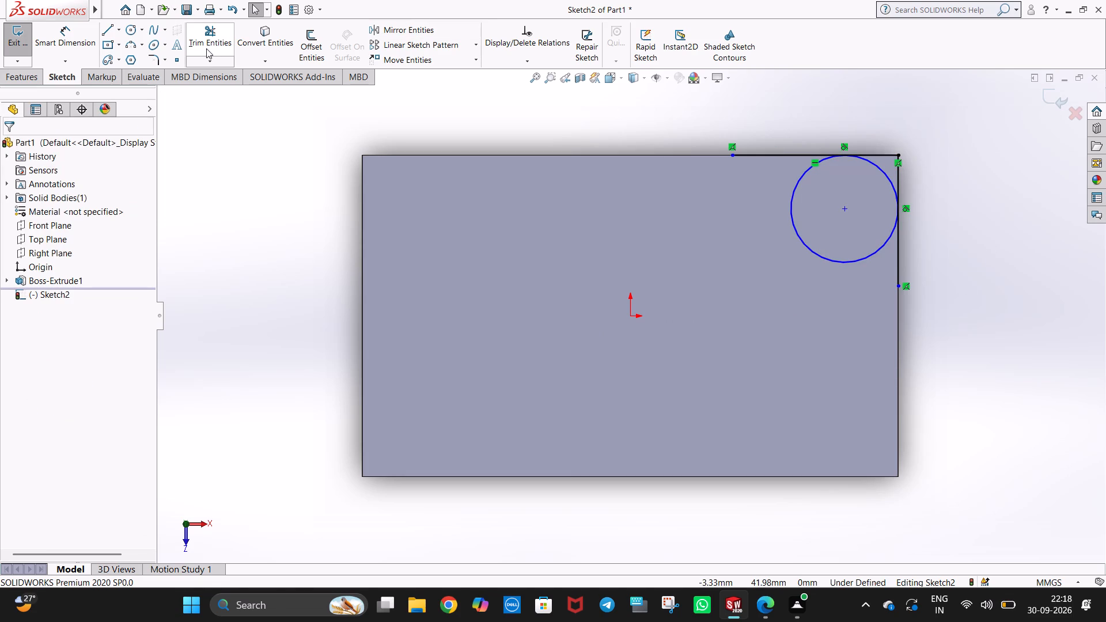
Trim the circle to its outer corner arc and cut the rear edge line back to the arc's end.
{"action": "left_click", "coordinate": [206, 48]}
{"action": "left_click_drag", "start_coordinate": [698, 204], "coordinate": [804, 204]}
{"action": "left_click_drag", "start_coordinate": [786, 136], "coordinate": [787, 140]}
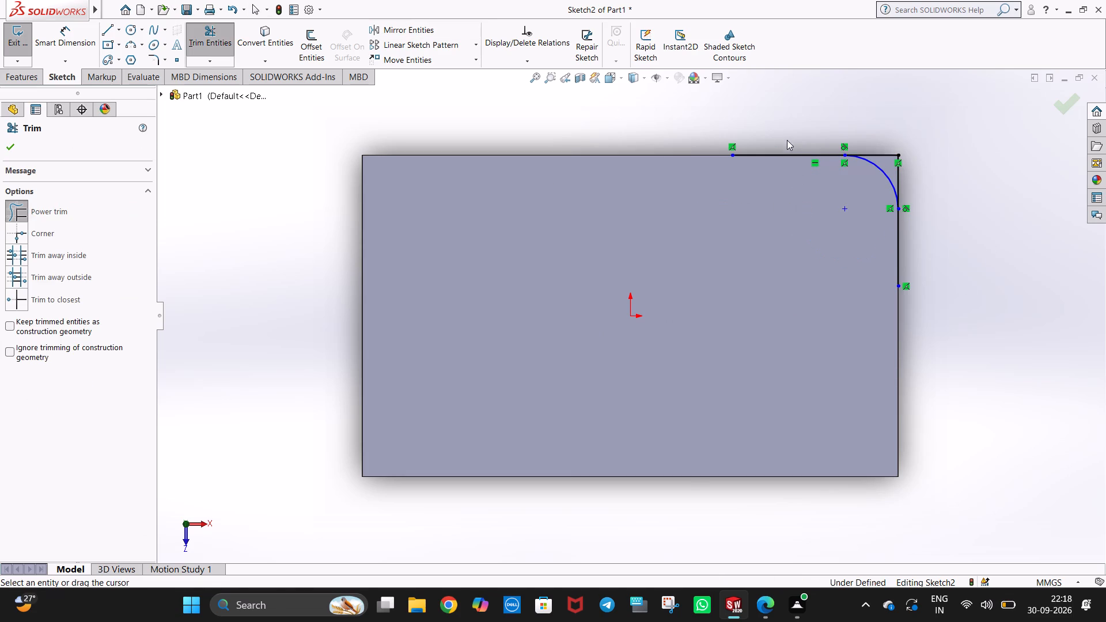
{"action": "left_click_drag", "start_coordinate": [787, 140], "coordinate": [798, 164]}
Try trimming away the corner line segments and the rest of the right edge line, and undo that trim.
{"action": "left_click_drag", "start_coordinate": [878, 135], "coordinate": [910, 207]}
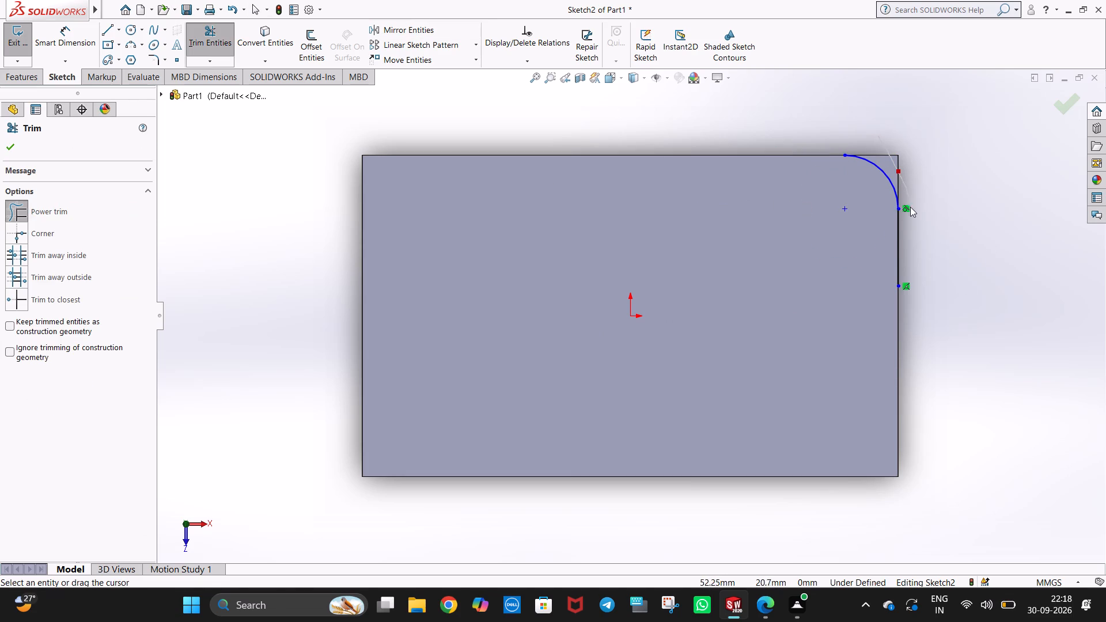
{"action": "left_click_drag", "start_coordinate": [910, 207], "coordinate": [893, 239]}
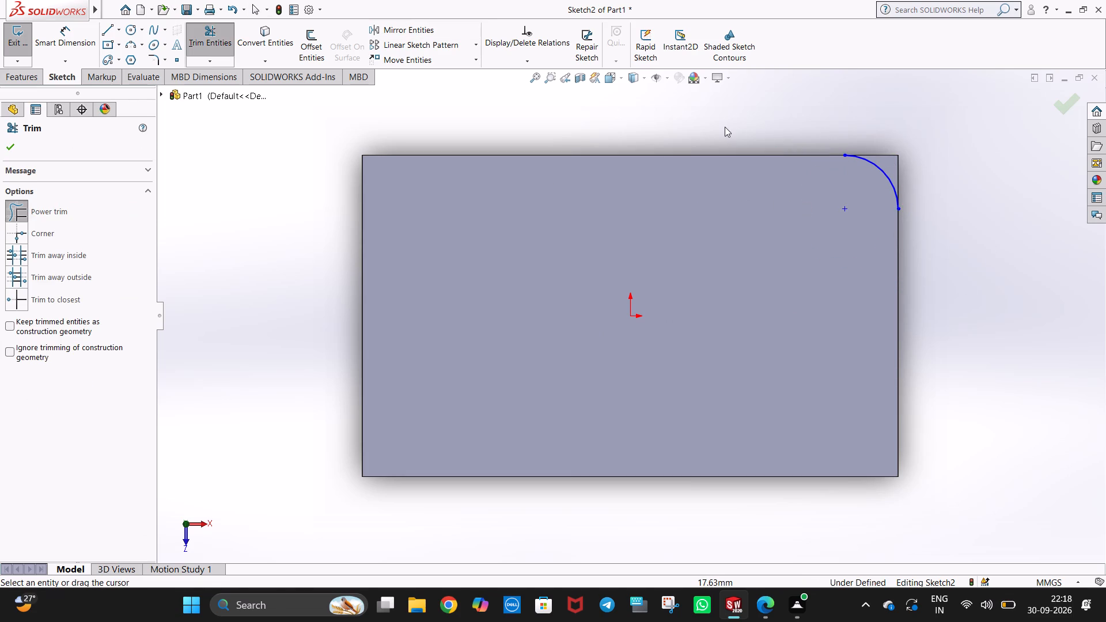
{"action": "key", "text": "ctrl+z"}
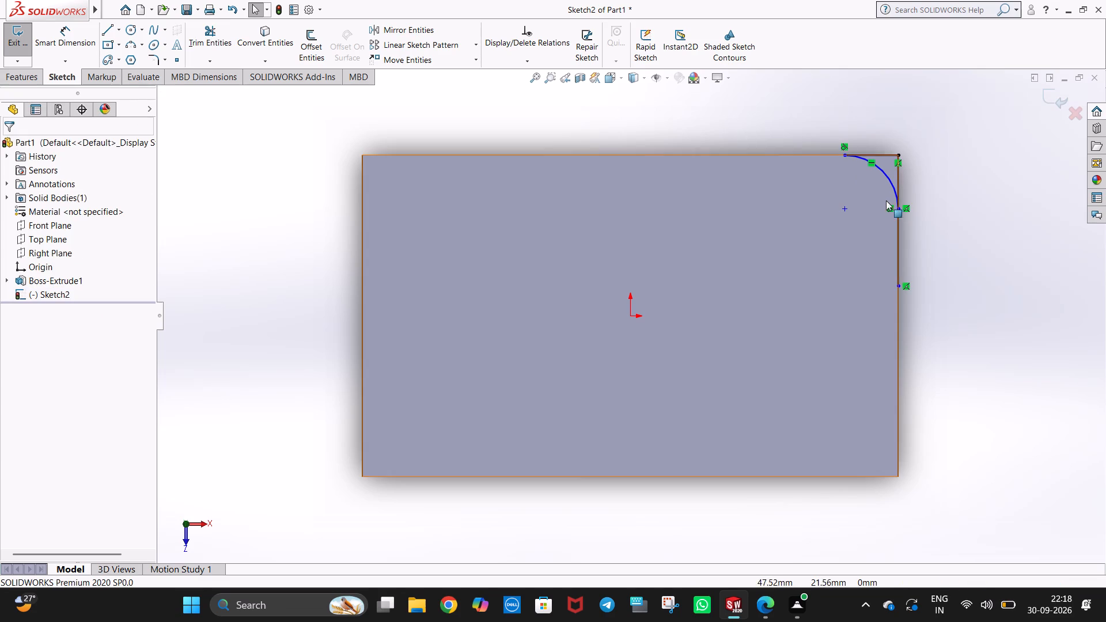
Trim off the part of the right edge line that extends past the arc's end.
{"action": "left_click", "coordinate": [198, 45]}
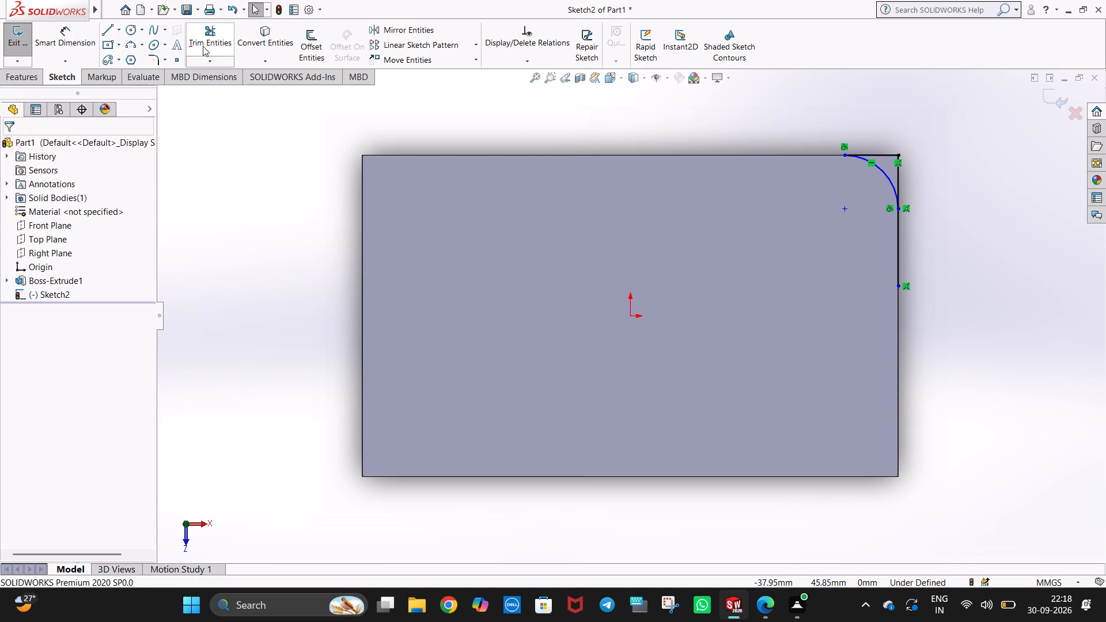
{"action": "left_click_drag", "start_coordinate": [965, 216], "coordinate": [883, 249]}
{"action": "key", "text": "Escape"}
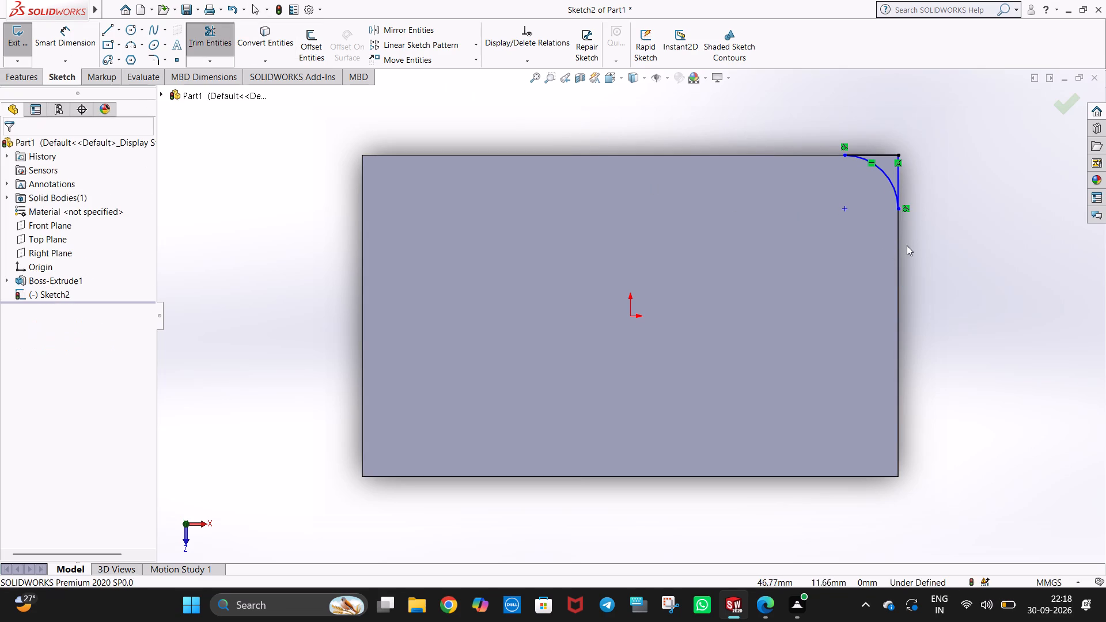
{"action": "key", "text": "Escape"}
{"action": "left_click", "coordinate": [927, 225]}
Dimension the corner arc's radius at 10 mm and the right edge line's length at 10 mm.
{"action": "middle_click_drag", "start_coordinate": [931, 192], "coordinate": [918, 211]}
{"action": "left_click", "coordinate": [58, 36]}
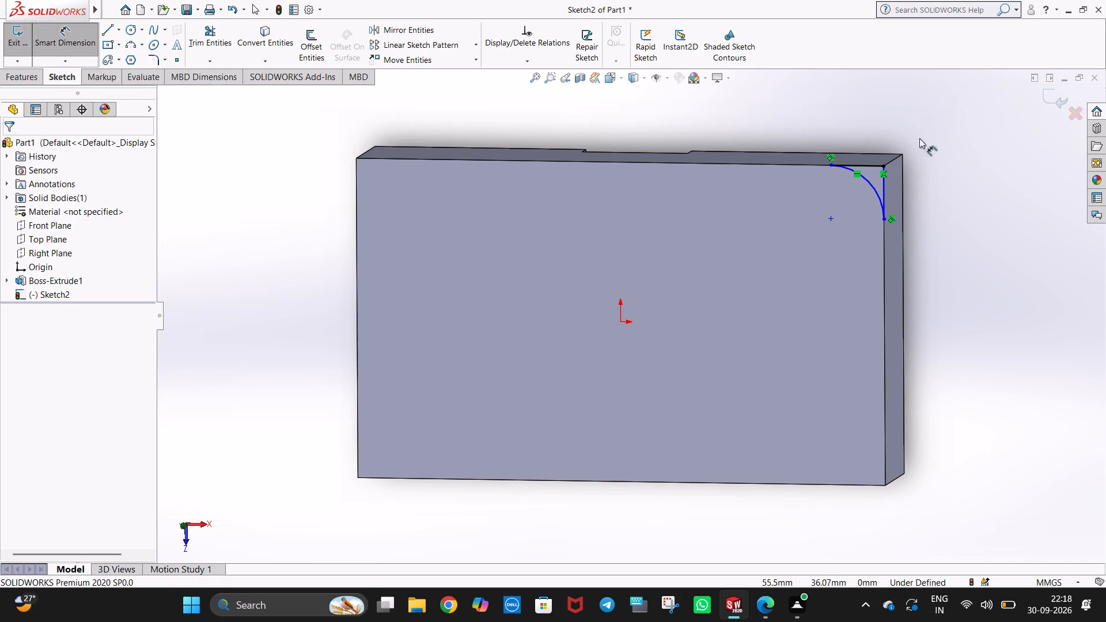
{"action": "left_click", "coordinate": [870, 186]}
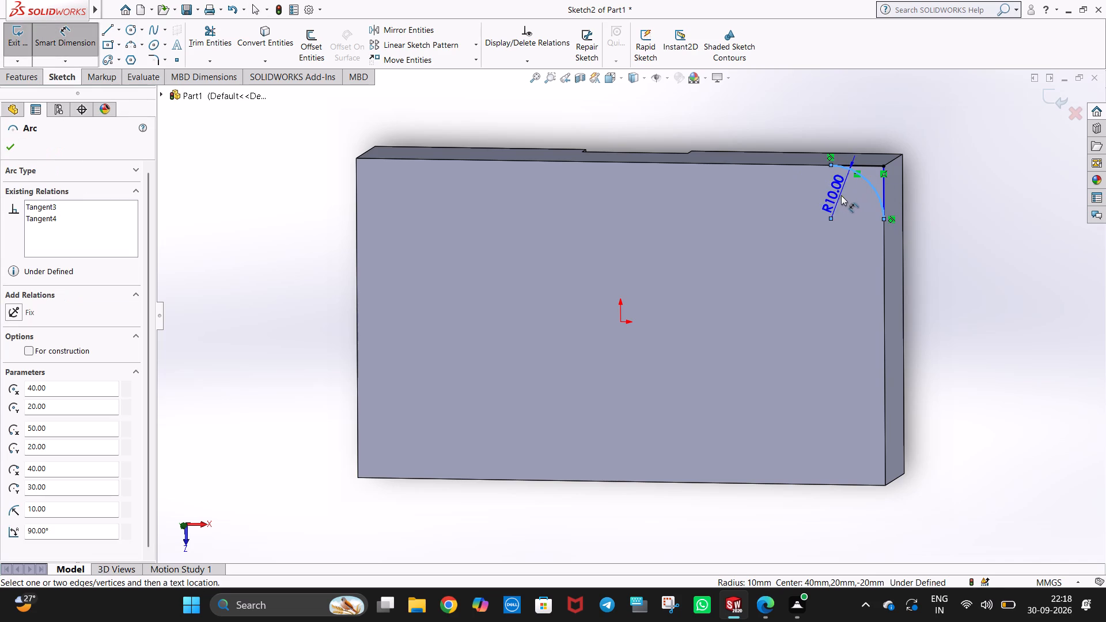
{"action": "left_click", "coordinate": [853, 201]}
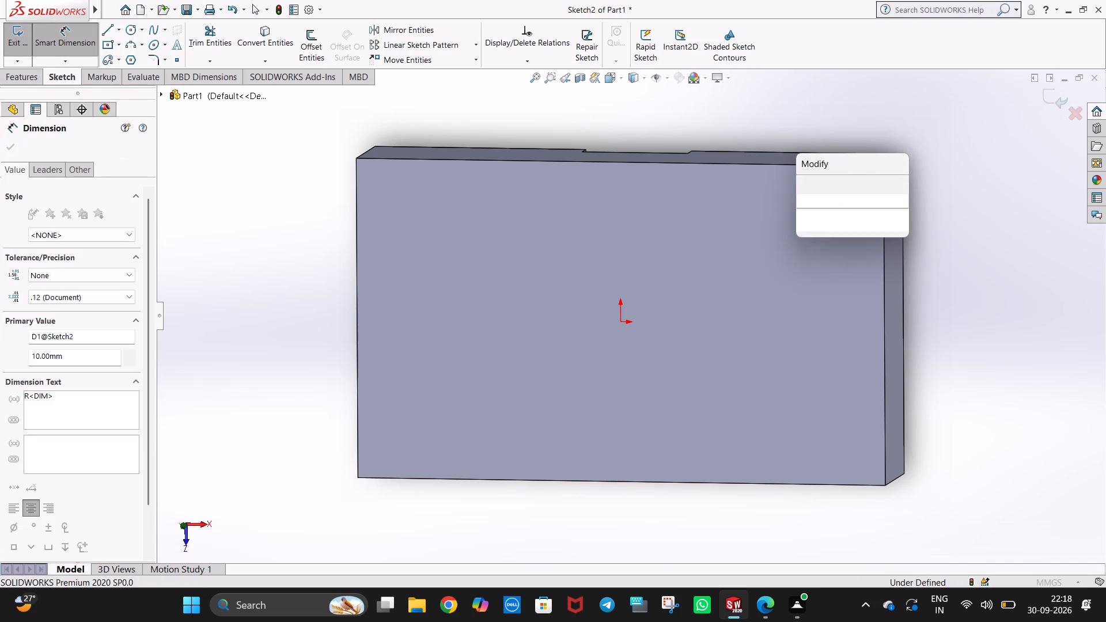
{"action": "left_click", "coordinate": [806, 183]}
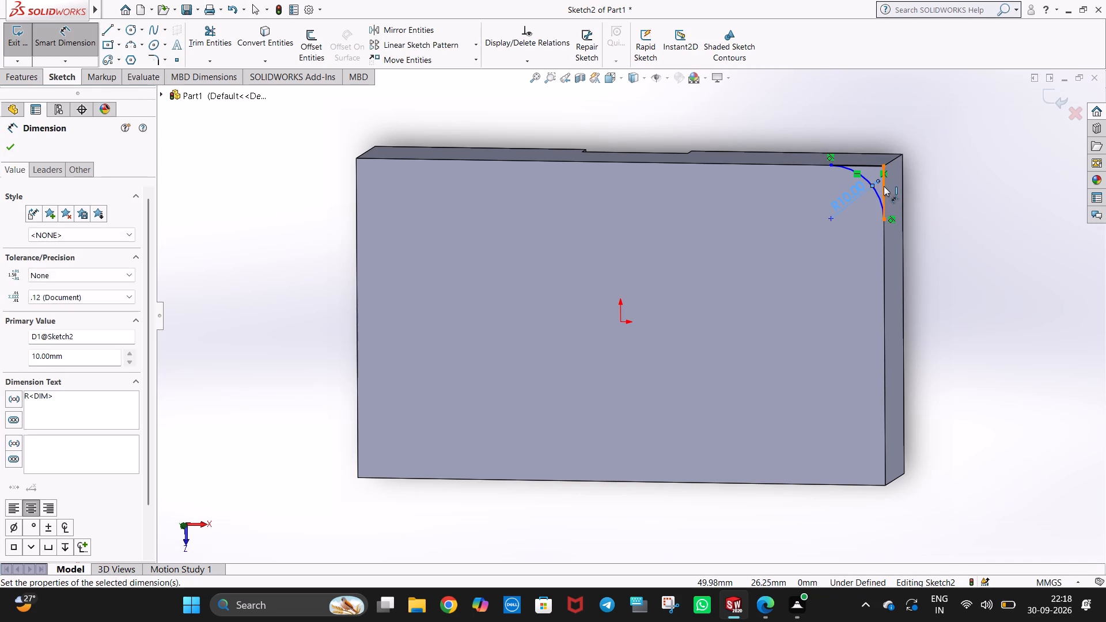
{"action": "left_click", "coordinate": [884, 185]}
{"action": "left_click", "coordinate": [927, 185]}
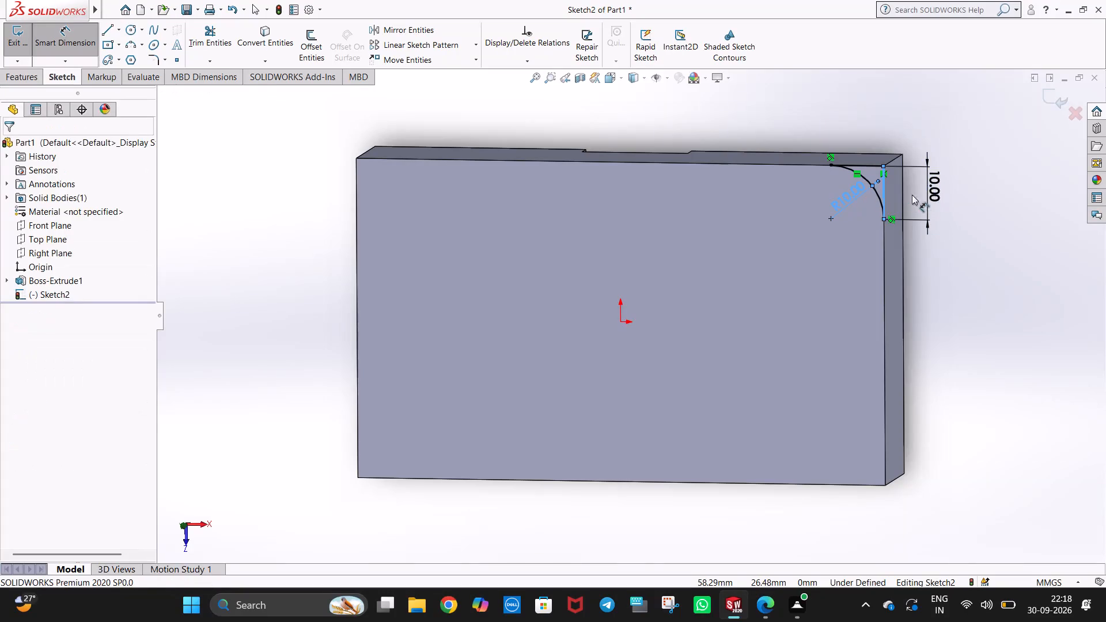
{"action": "left_click", "coordinate": [875, 169]}
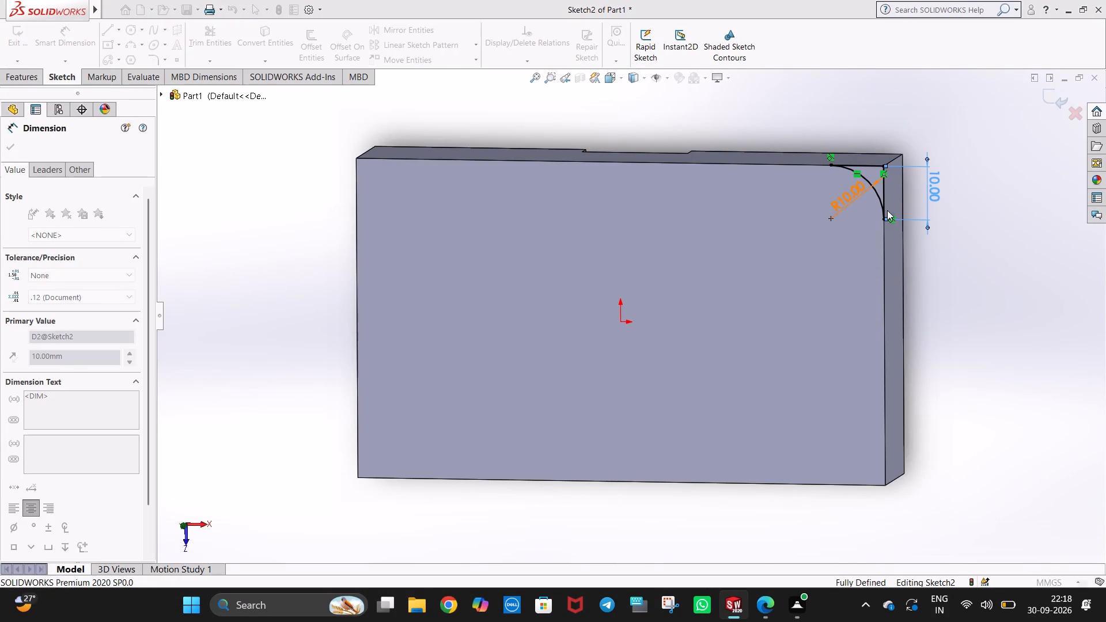
{"action": "left_click", "coordinate": [960, 333]}
Draw a horizontal centerline and a vertical centerline about 24 mm long, both crossing the origin on the top face.
{"action": "middle_click_drag", "start_coordinate": [942, 331], "coordinate": [957, 324]}
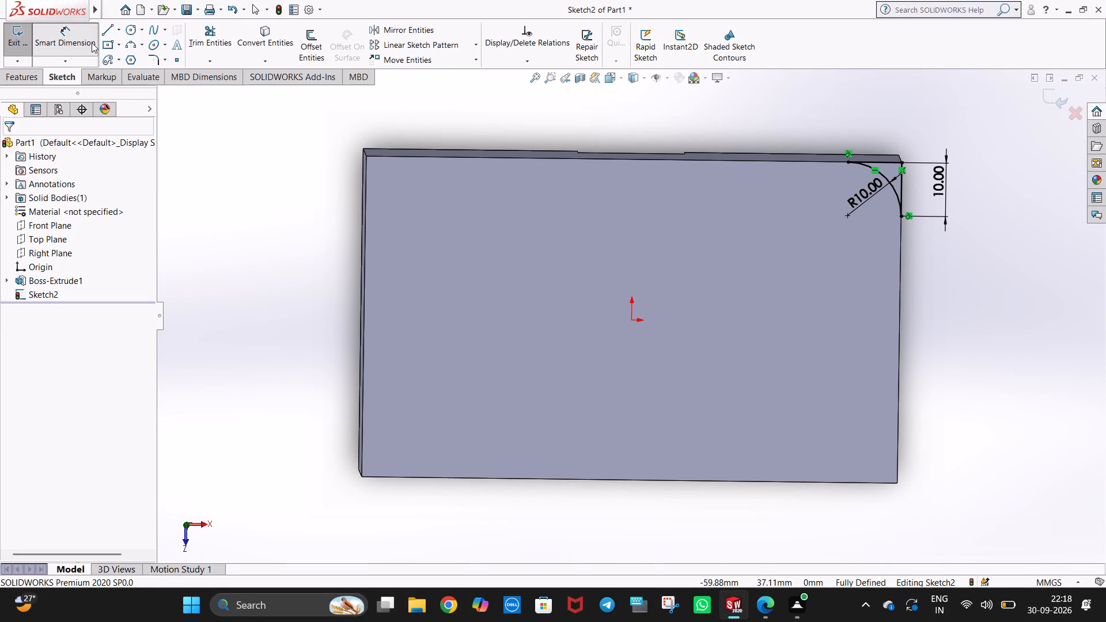
{"action": "left_click", "coordinate": [119, 28]}
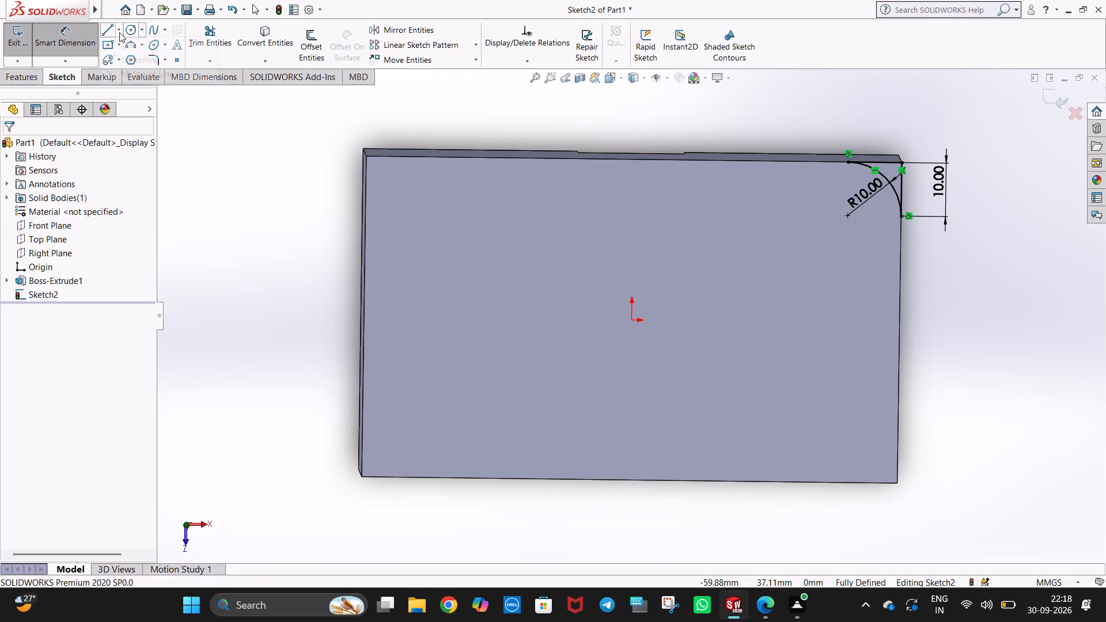
{"action": "left_click", "coordinate": [130, 58]}
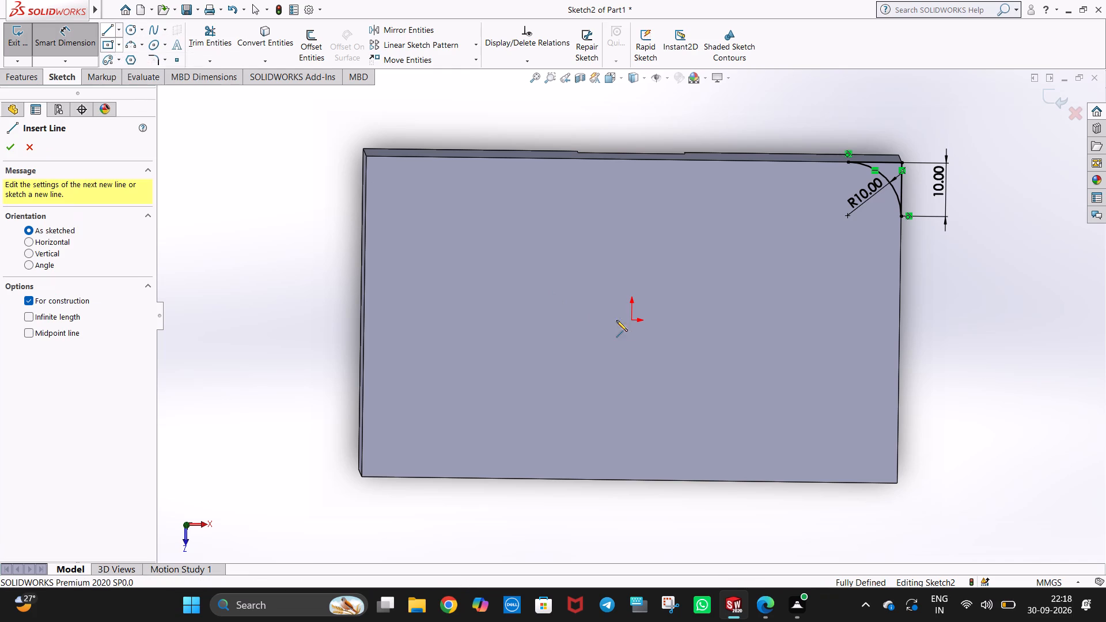
{"action": "left_click", "coordinate": [566, 319]}
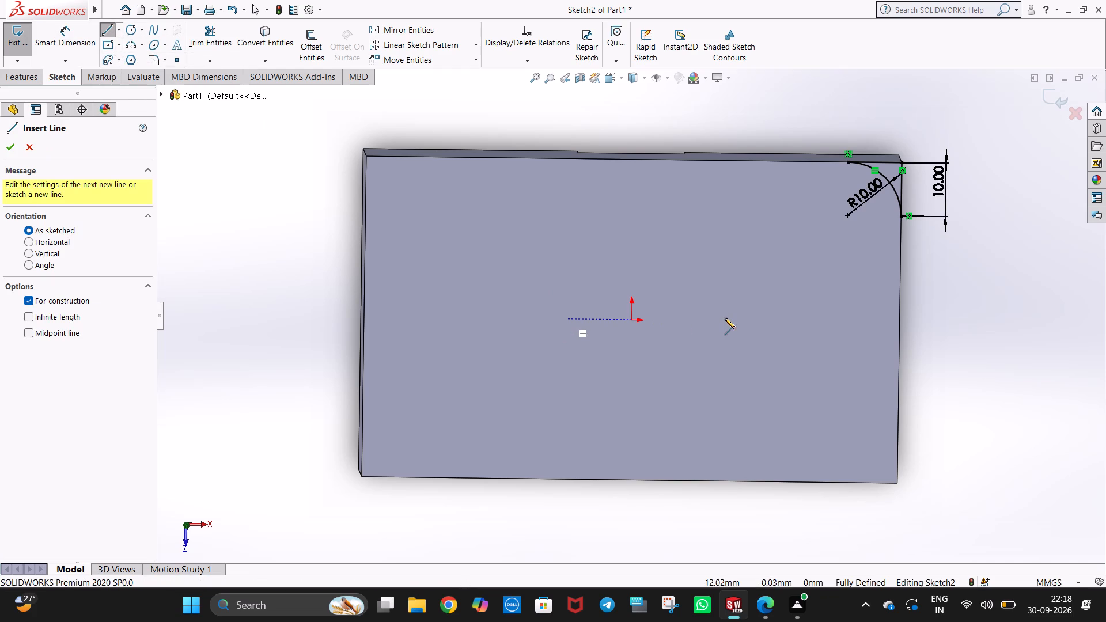
{"action": "left_click", "coordinate": [719, 323]}
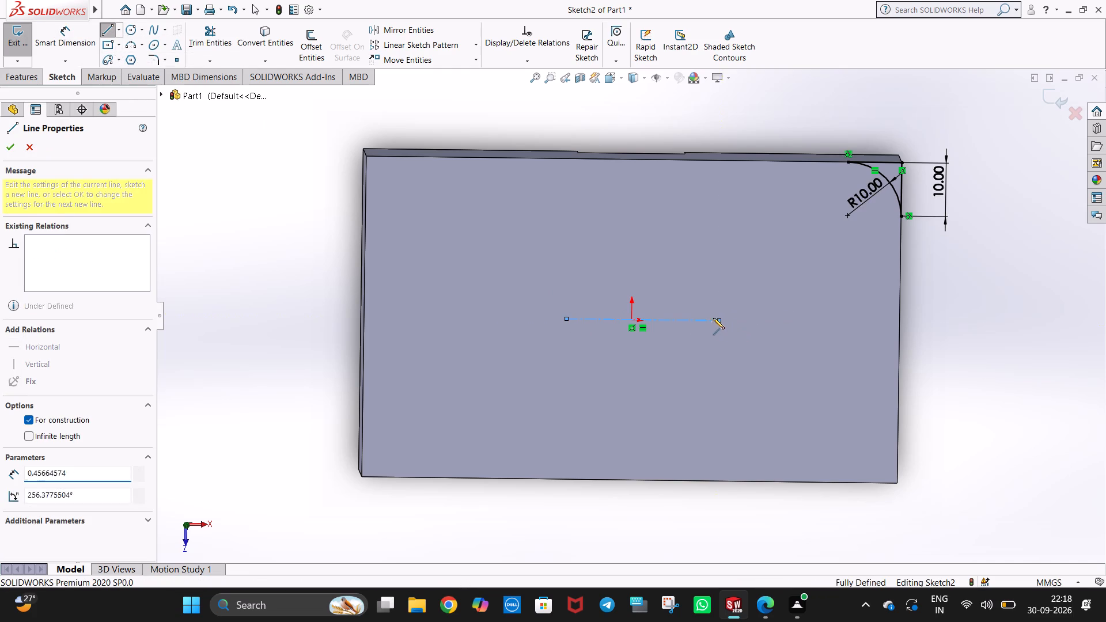
{"action": "key", "text": "Escape"}
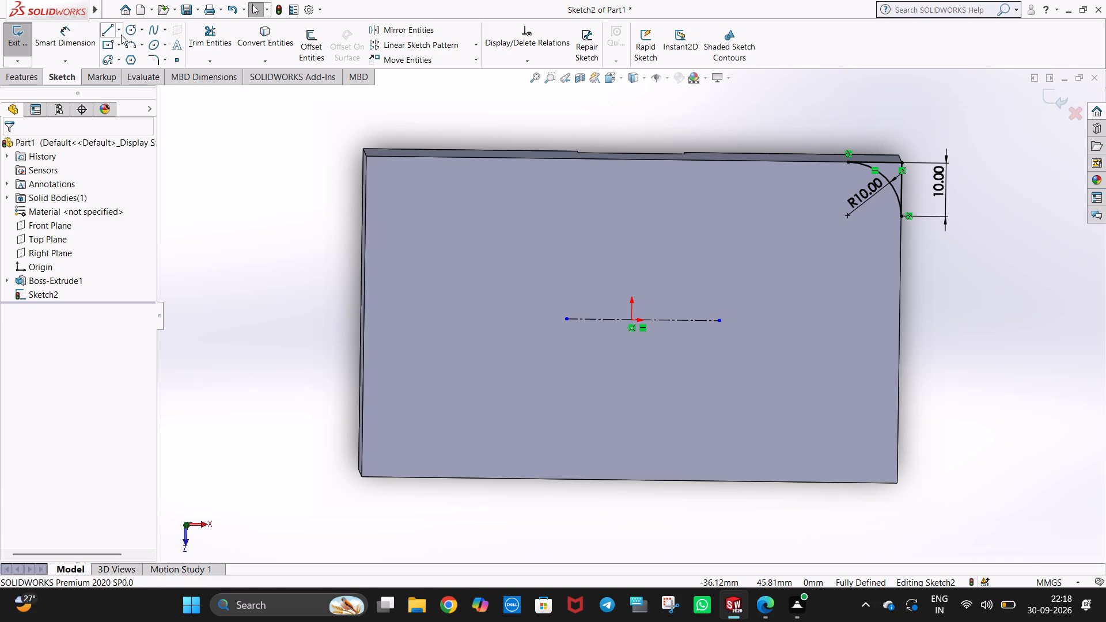
{"action": "left_click", "coordinate": [120, 35]}
{"action": "left_click", "coordinate": [130, 63]}
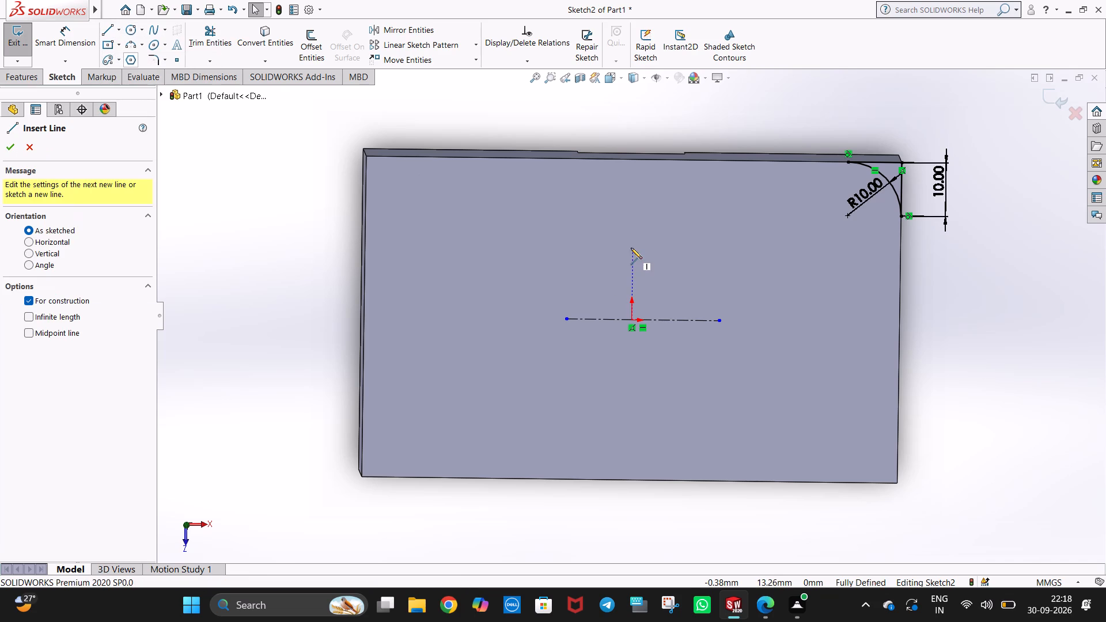
{"action": "left_click", "coordinate": [631, 246]}
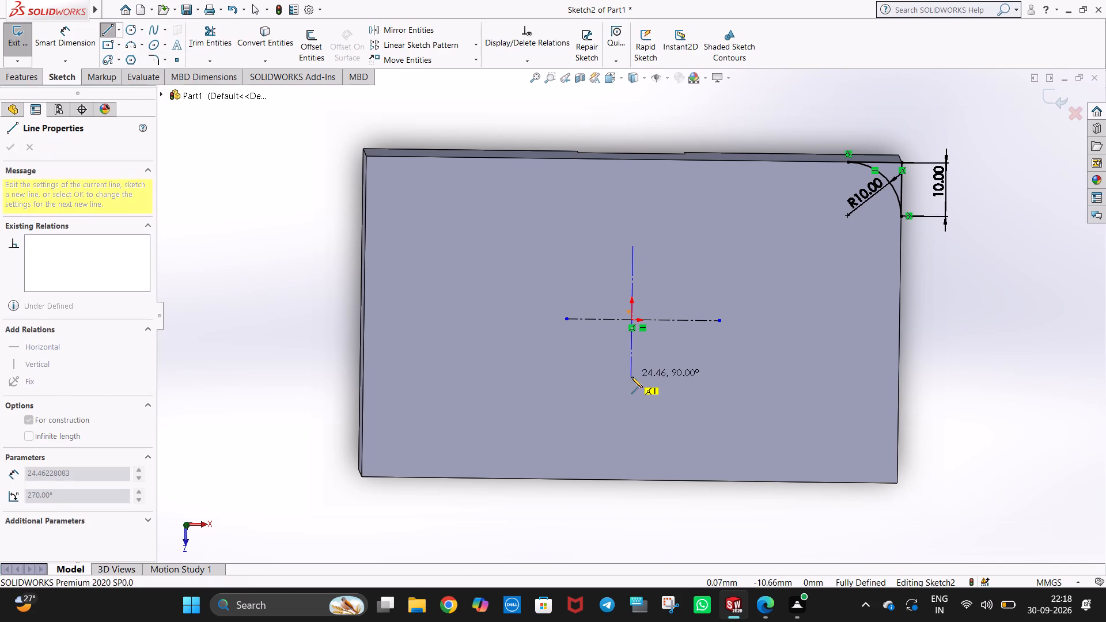
{"action": "left_click", "coordinate": [631, 377]}
{"action": "key", "text": "Escape"}
{"action": "key", "text": "Escape"}
Mirror the rear-right corner arc and its two edge lines about the vertical centerline.
{"action": "middle_click_drag", "start_coordinate": [734, 362], "coordinate": [741, 357]}
{"action": "key", "text": "ctrl+1"}
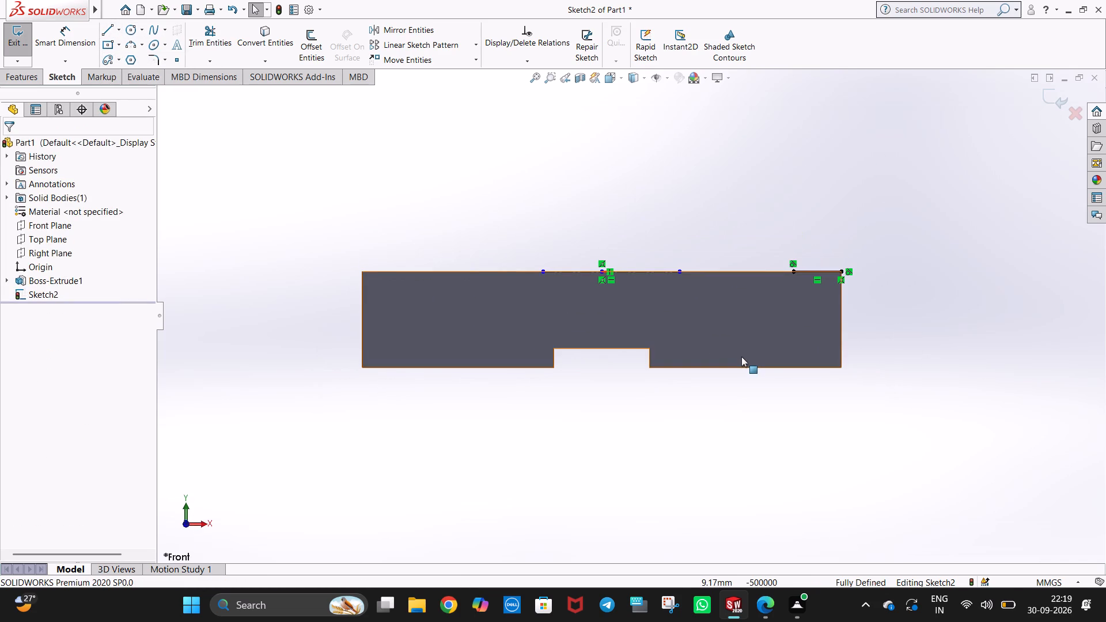
{"action": "key", "text": "ctrl+8"}
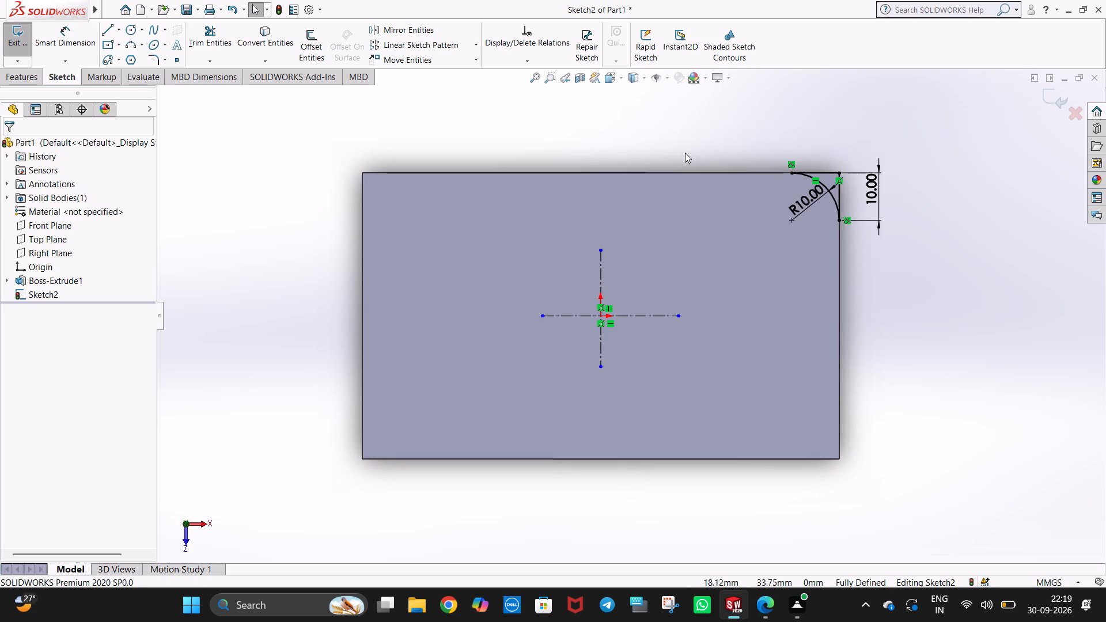
{"action": "left_click", "coordinate": [685, 153]}
{"action": "left_click", "coordinate": [449, 30]}
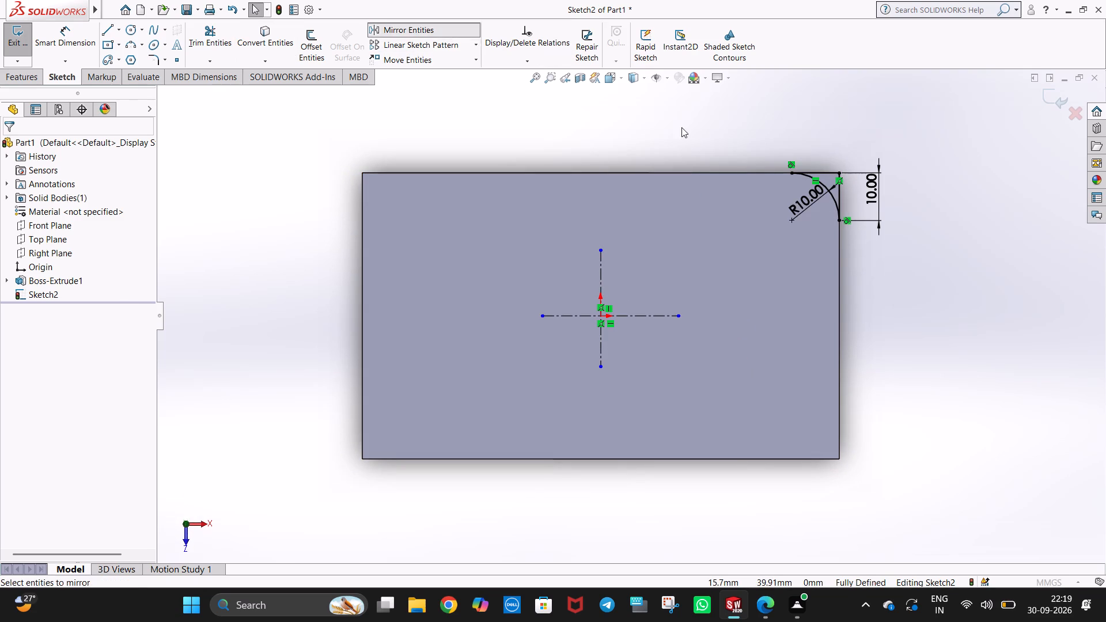
{"action": "left_click", "coordinate": [831, 198]}
{"action": "left_click", "coordinate": [829, 175]}
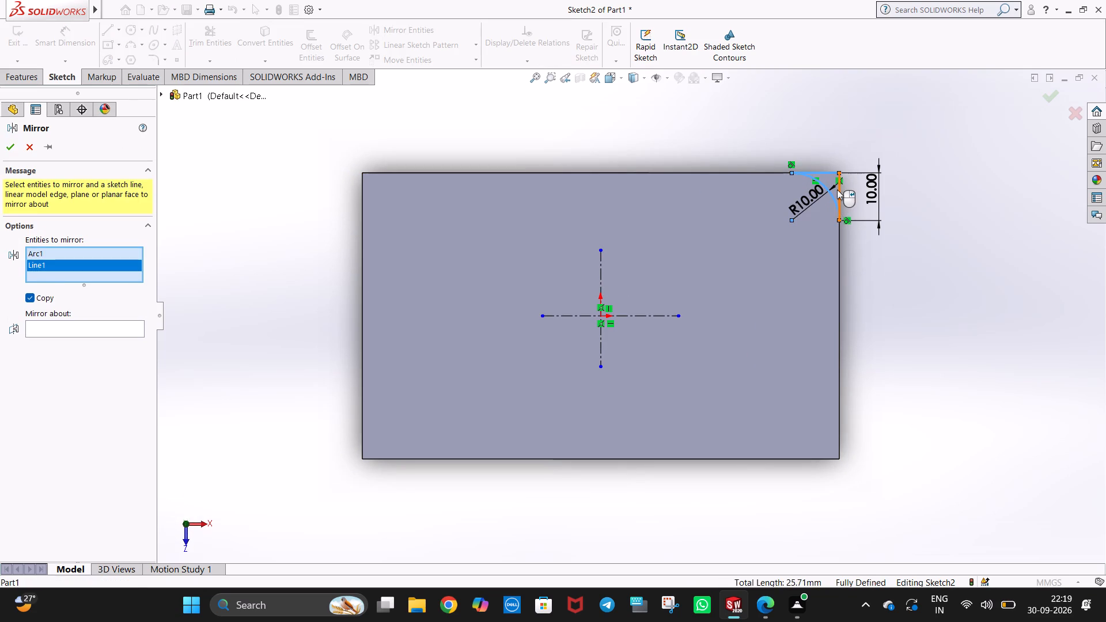
{"action": "left_click", "coordinate": [837, 189]}
{"action": "left_click", "coordinate": [88, 343]}
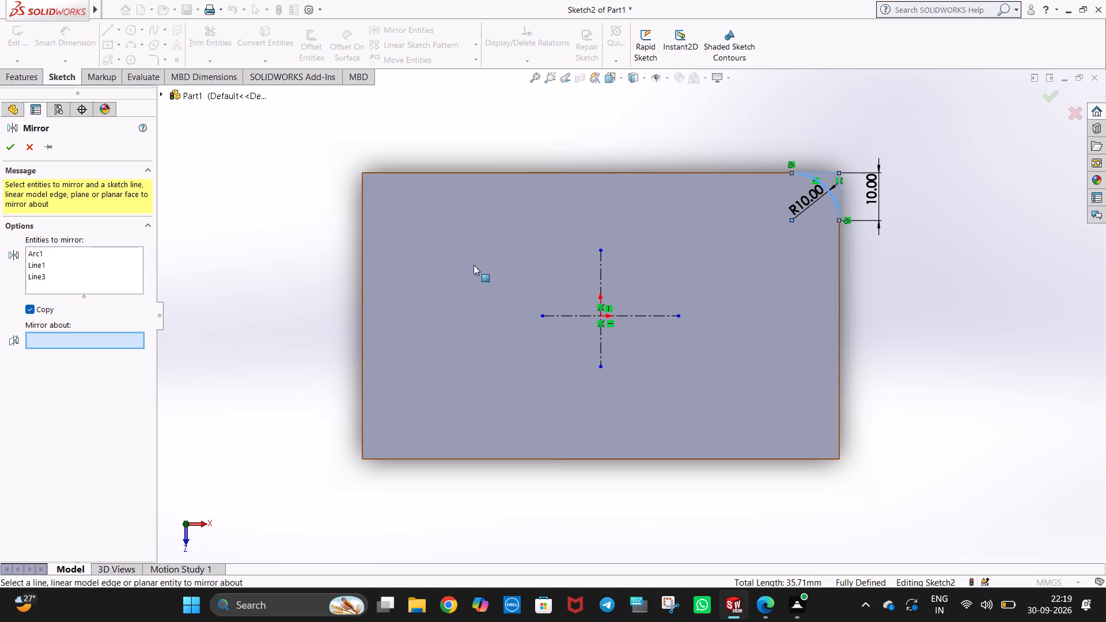
{"action": "left_click", "coordinate": [603, 270]}
{"action": "right_click", "coordinate": [603, 270]}
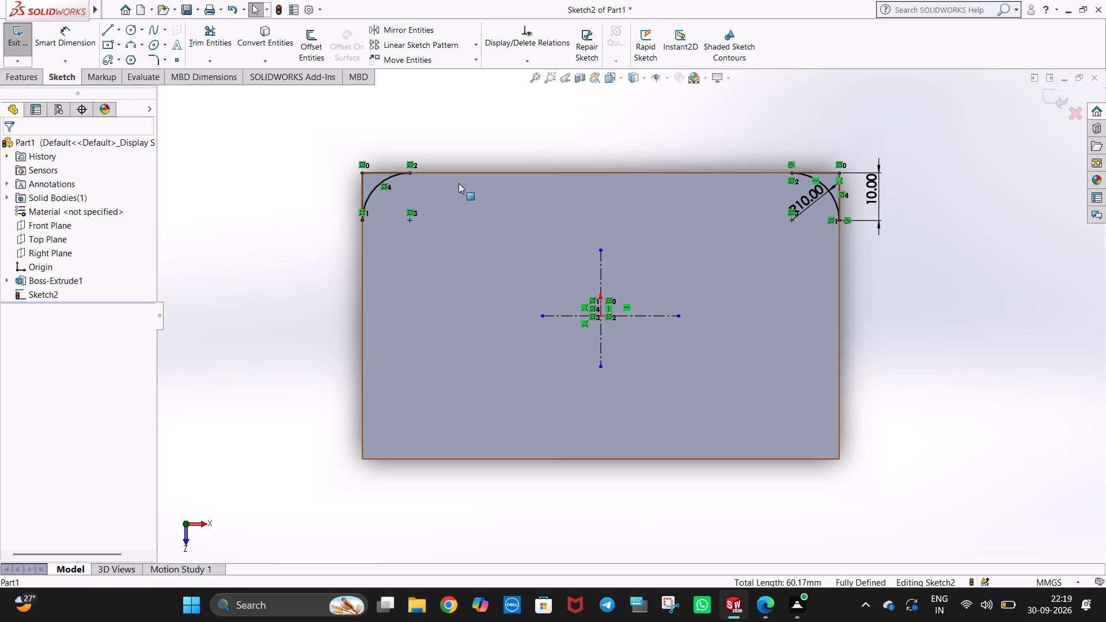
Mirror the rear-left corner arc and its two edge lines about the horizontal centerline.
{"action": "left_click", "coordinate": [412, 33]}
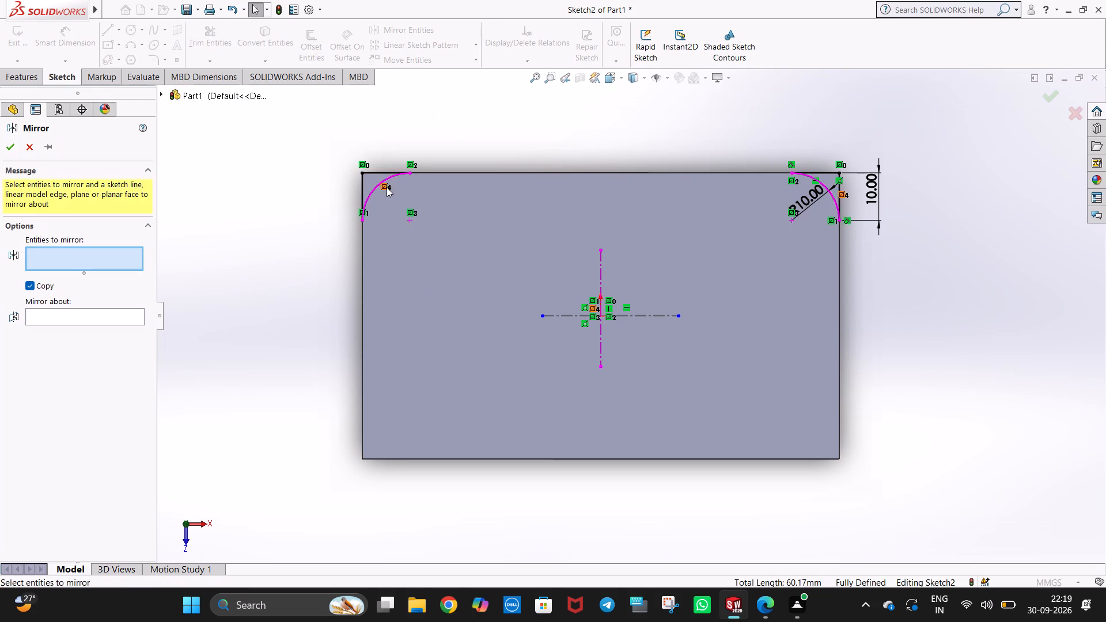
{"action": "left_click", "coordinate": [386, 177]}
{"action": "left_click", "coordinate": [381, 170]}
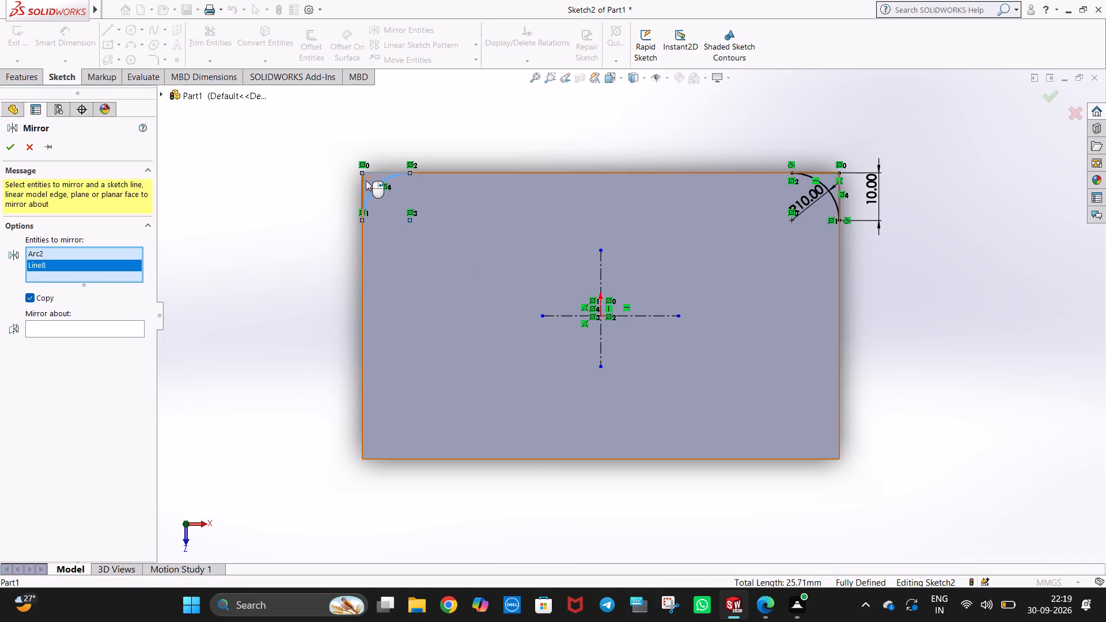
{"action": "left_click", "coordinate": [362, 184]}
{"action": "left_click", "coordinate": [125, 338]}
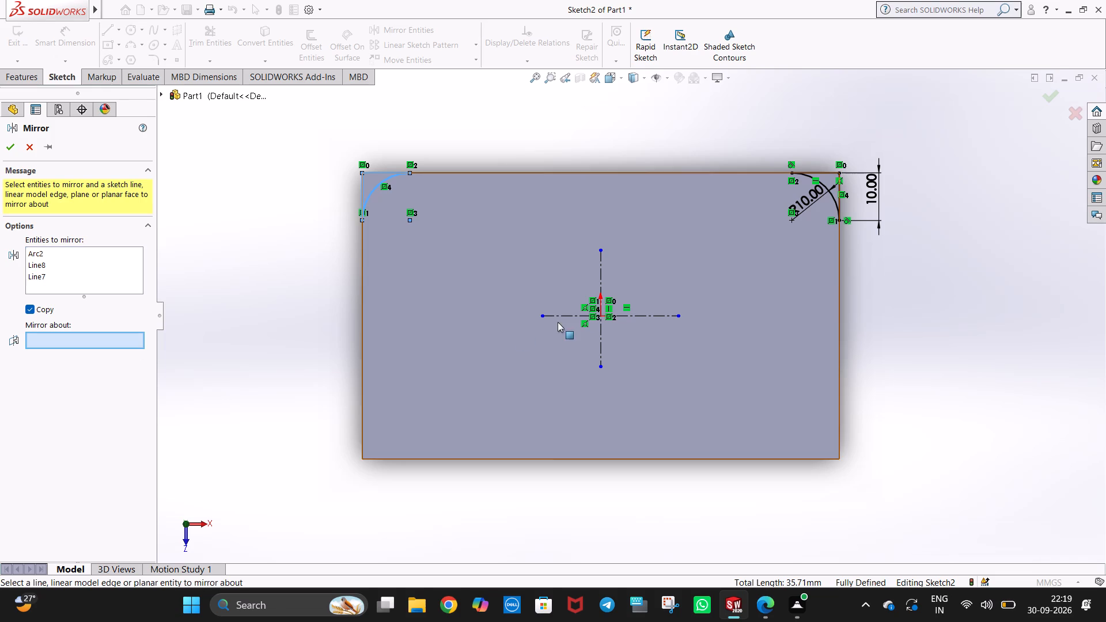
{"action": "left_click", "coordinate": [571, 312]}
{"action": "left_click", "coordinate": [569, 314]}
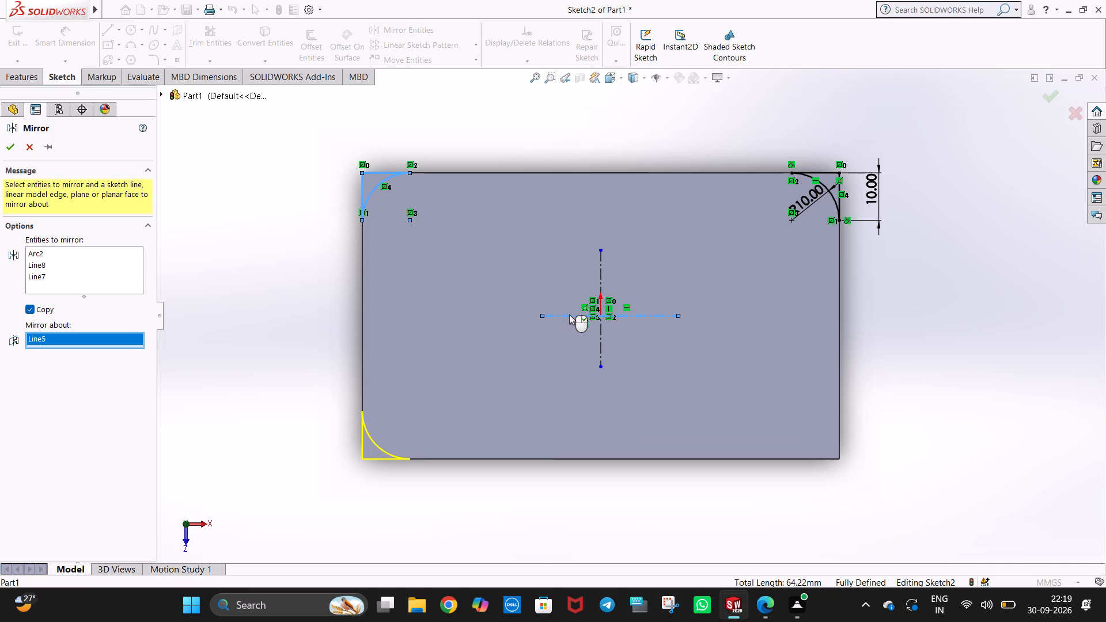
{"action": "right_click", "coordinate": [569, 314]}
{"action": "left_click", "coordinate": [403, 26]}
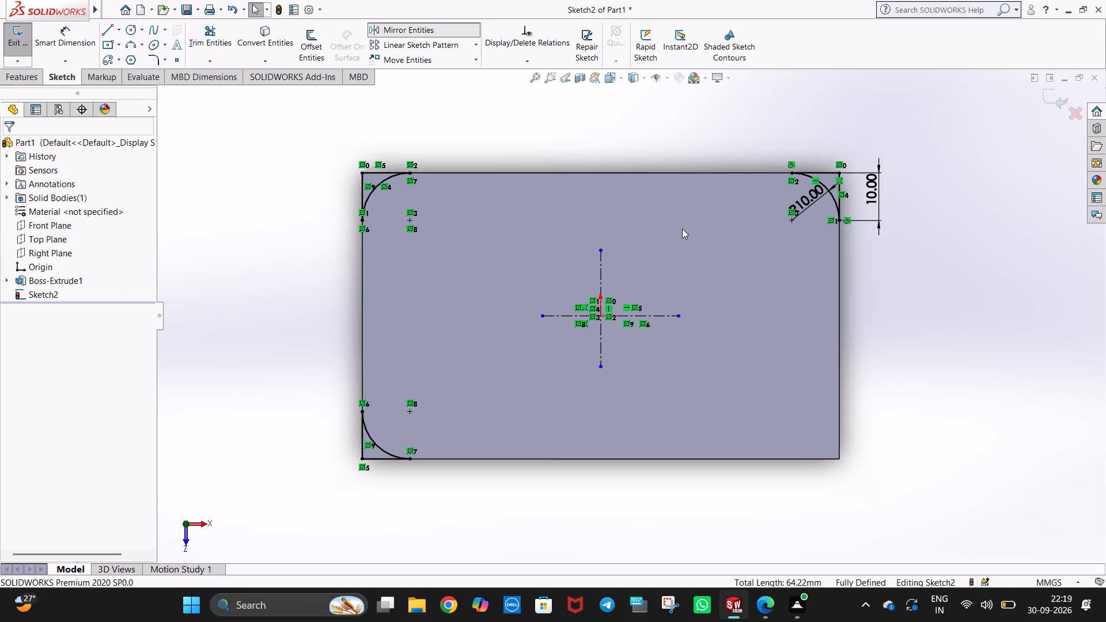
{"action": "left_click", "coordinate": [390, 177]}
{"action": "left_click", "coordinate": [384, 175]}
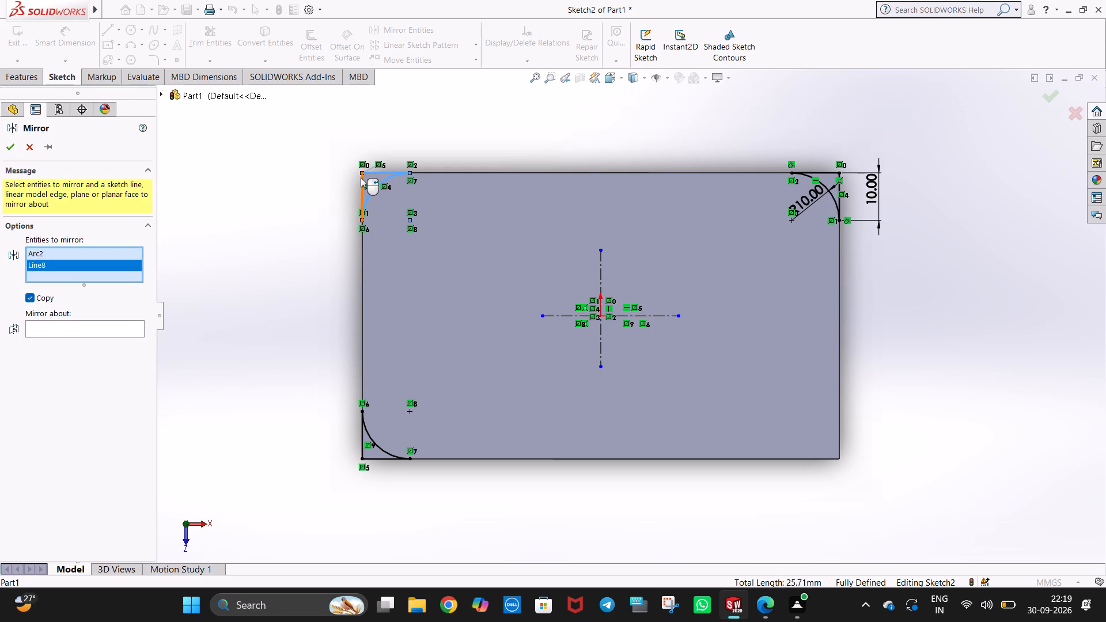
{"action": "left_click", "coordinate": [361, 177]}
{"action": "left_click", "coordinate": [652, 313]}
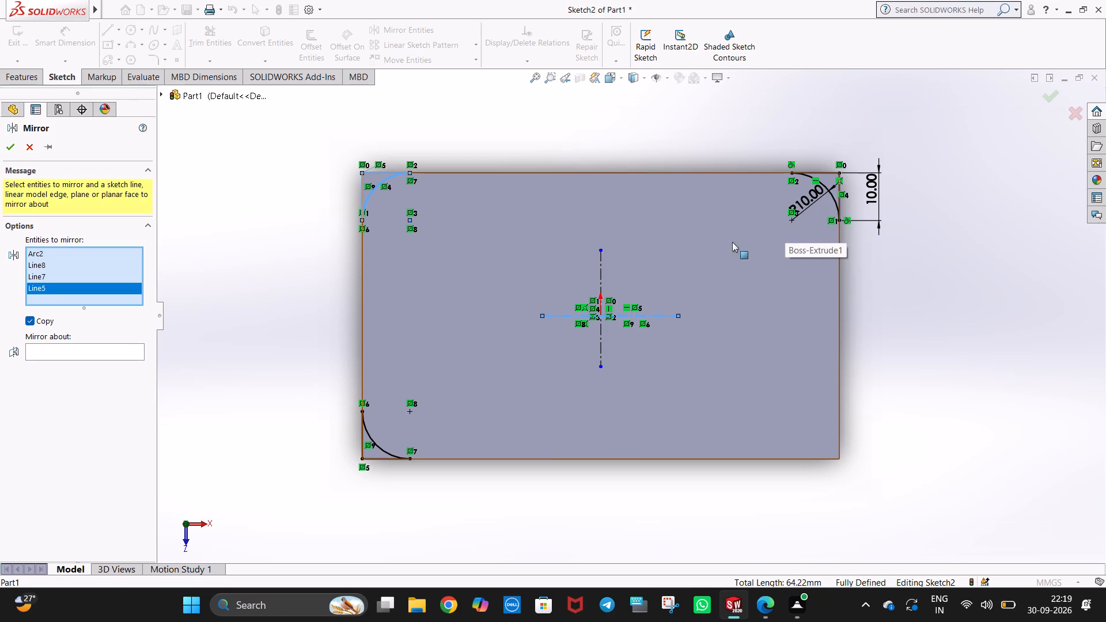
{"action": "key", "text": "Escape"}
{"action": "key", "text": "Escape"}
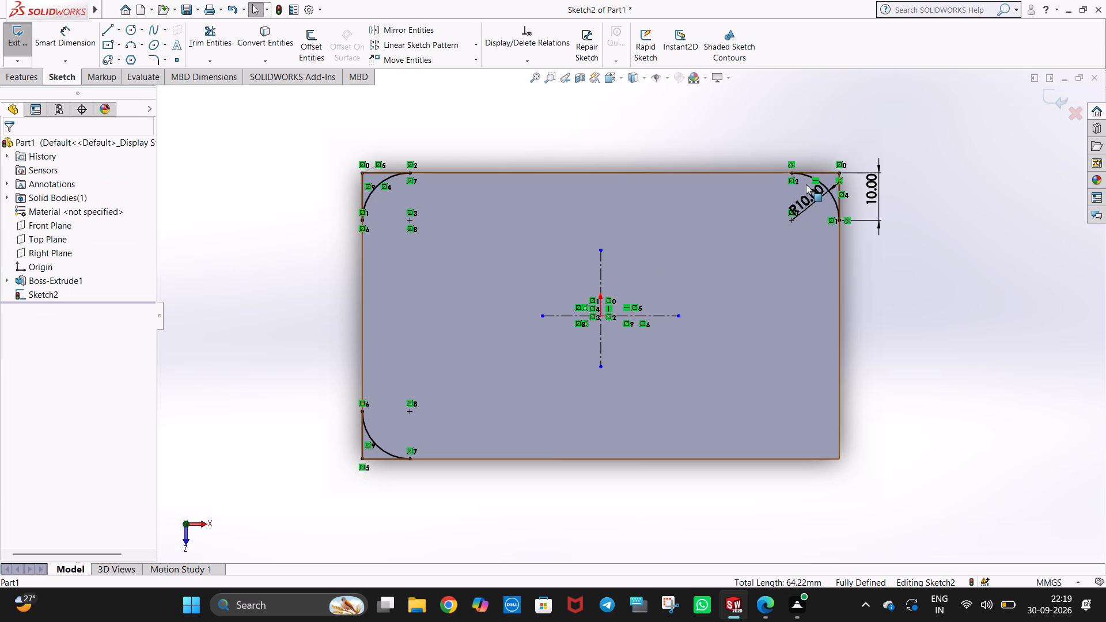
Mirror the rear-right corner arc and its two edge lines about the horizontal centerline to the front-right corner.
{"action": "left_click", "coordinate": [412, 31]}
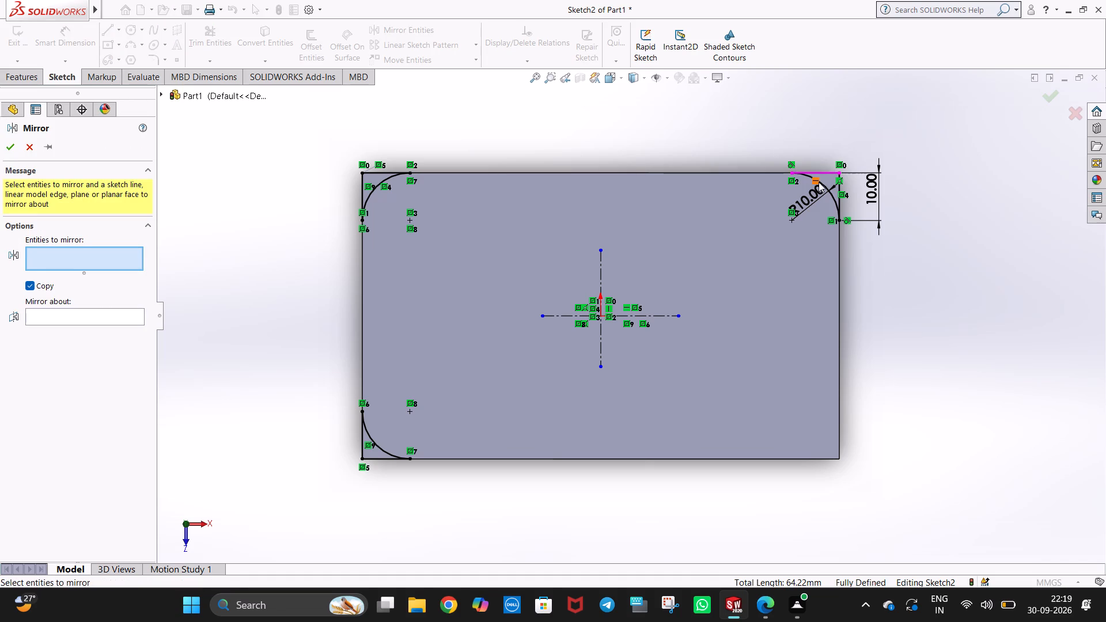
{"action": "left_click", "coordinate": [821, 184]}
{"action": "left_click", "coordinate": [824, 172]}
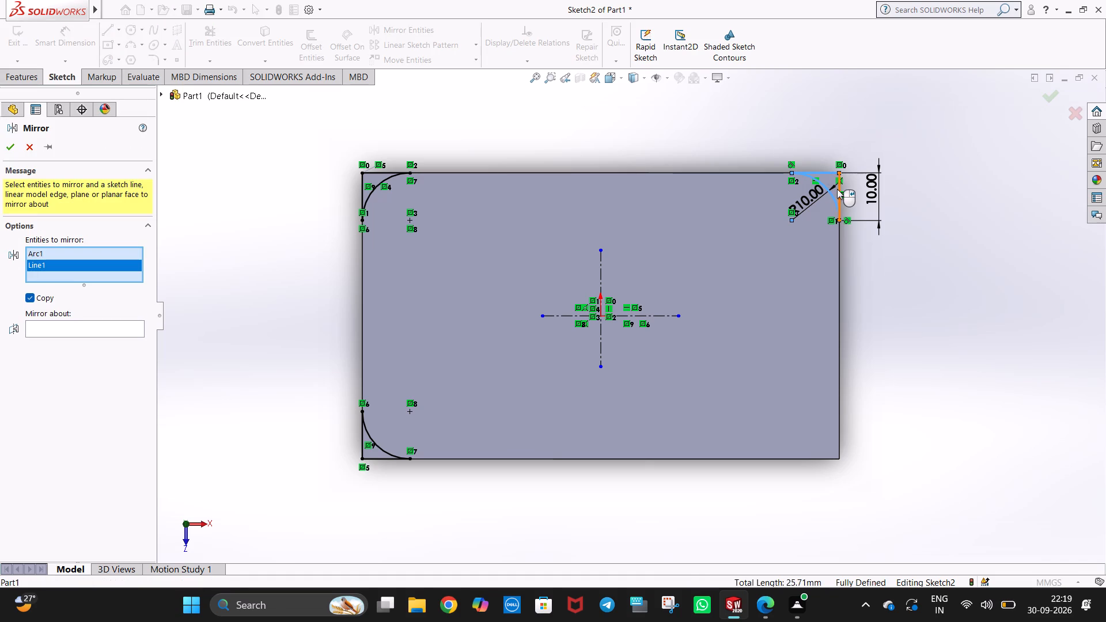
{"action": "left_click", "coordinate": [837, 189]}
{"action": "left_click", "coordinate": [74, 343]}
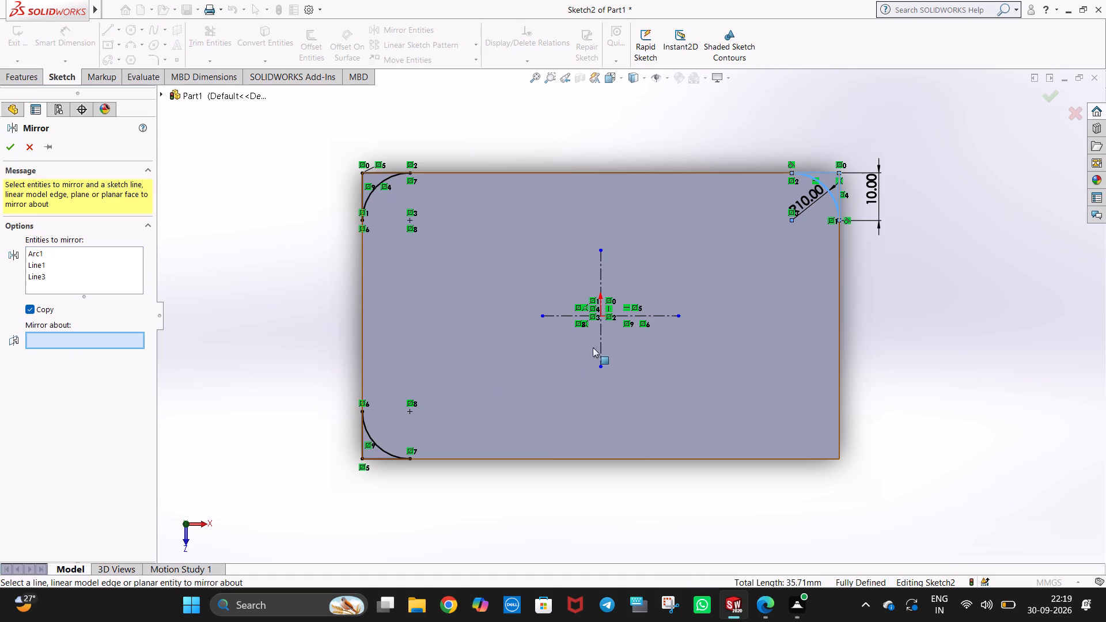
{"action": "left_click", "coordinate": [657, 316]}
{"action": "right_click", "coordinate": [657, 316]}
{"action": "left_click", "coordinate": [900, 347]}
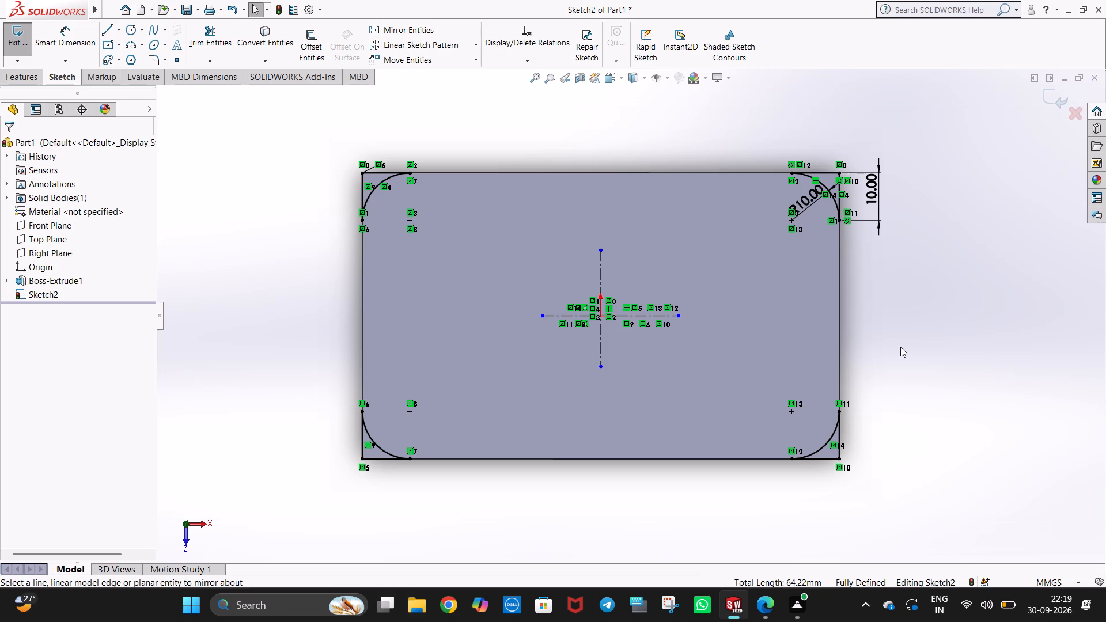
Cut-extrude the four corner profiles through the block with a blind depth of 60 mm.
{"action": "left_click", "coordinate": [21, 77]}
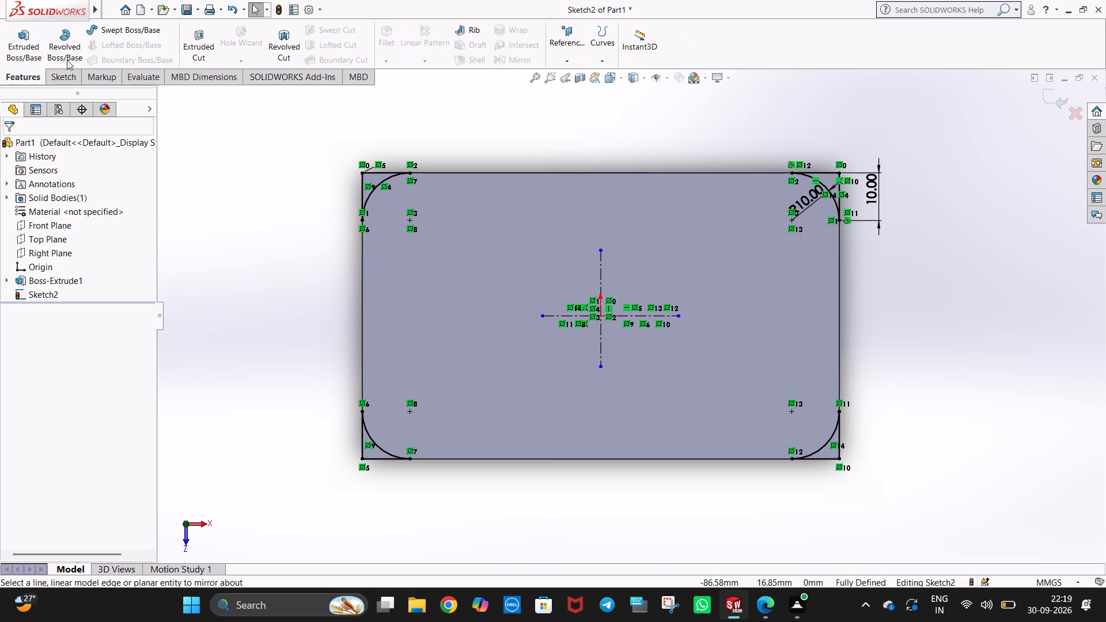
{"action": "left_click", "coordinate": [199, 51]}
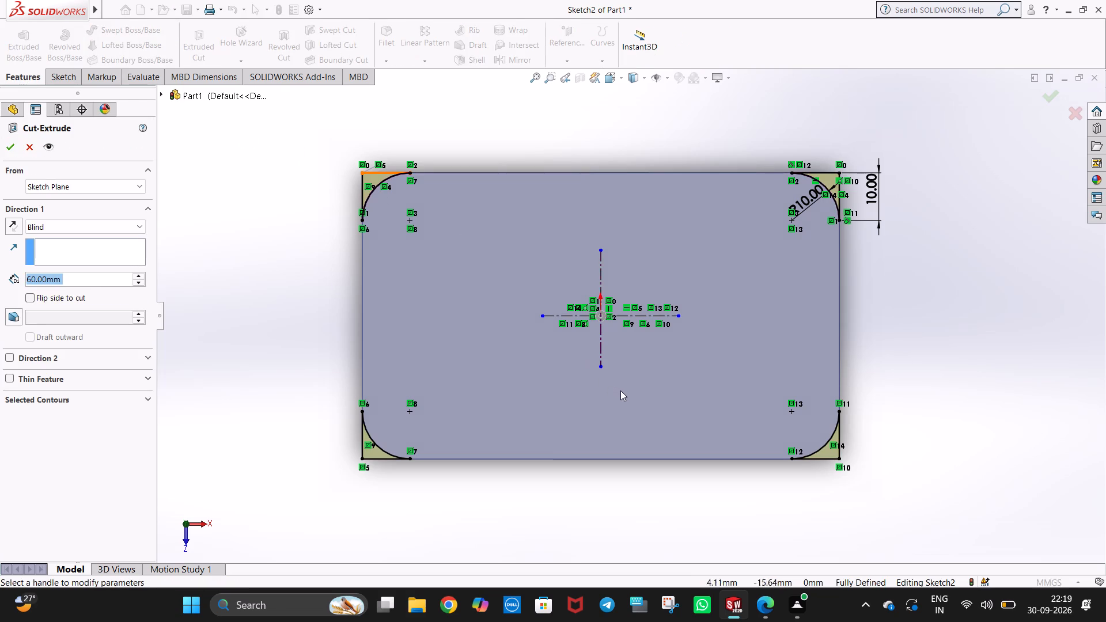
{"action": "middle_click_drag", "start_coordinate": [620, 390], "coordinate": [621, 318]}
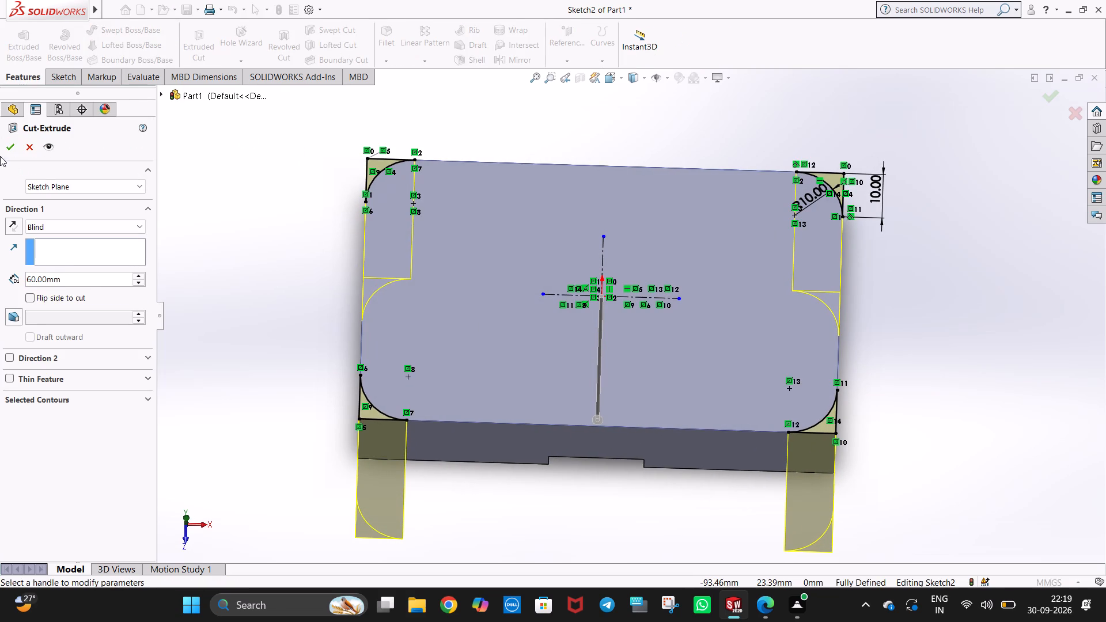
{"action": "left_click", "coordinate": [12, 150]}
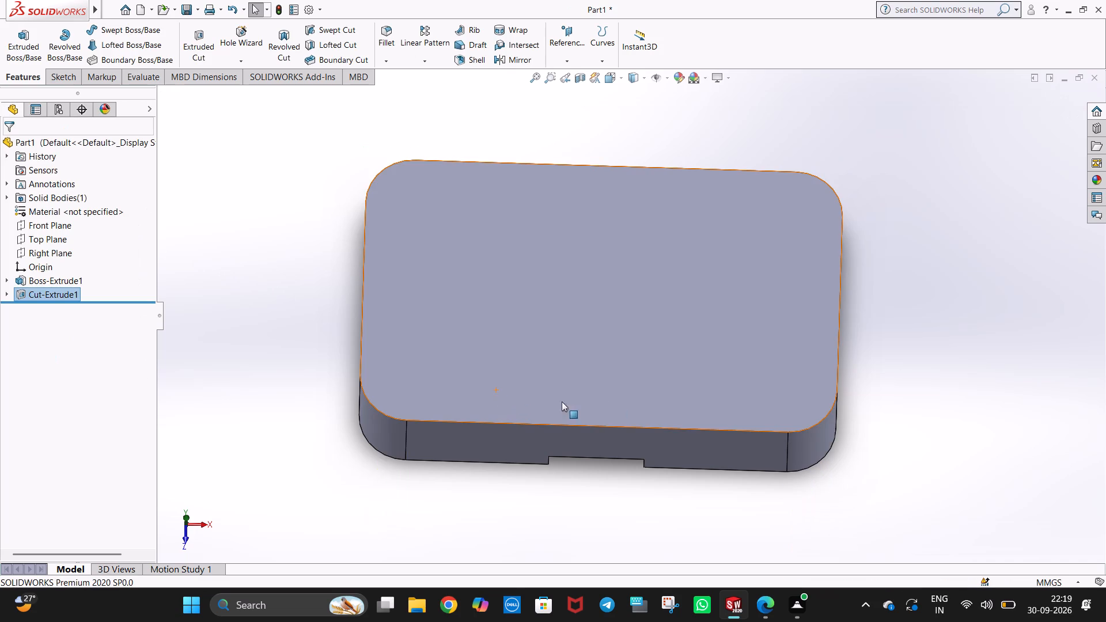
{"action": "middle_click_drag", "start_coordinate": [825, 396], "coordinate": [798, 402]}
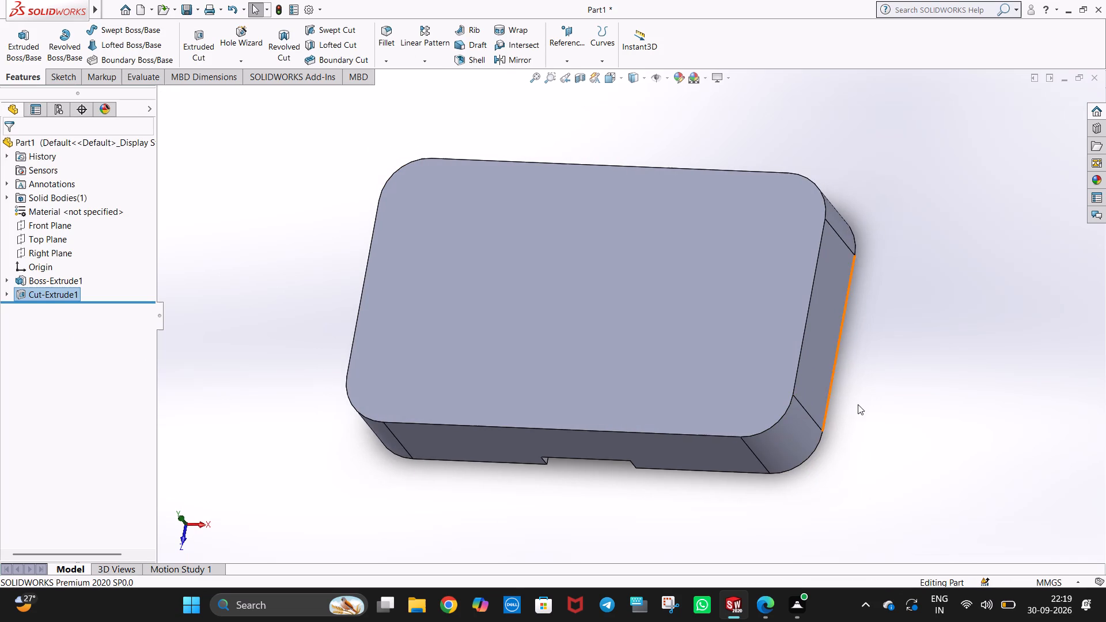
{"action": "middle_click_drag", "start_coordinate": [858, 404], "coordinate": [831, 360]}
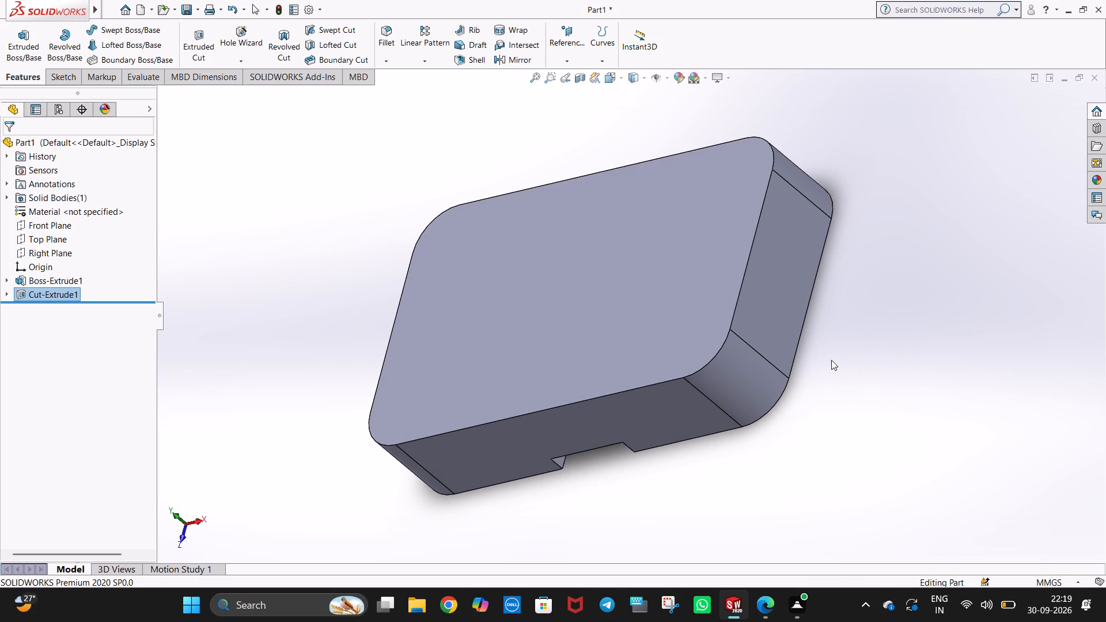
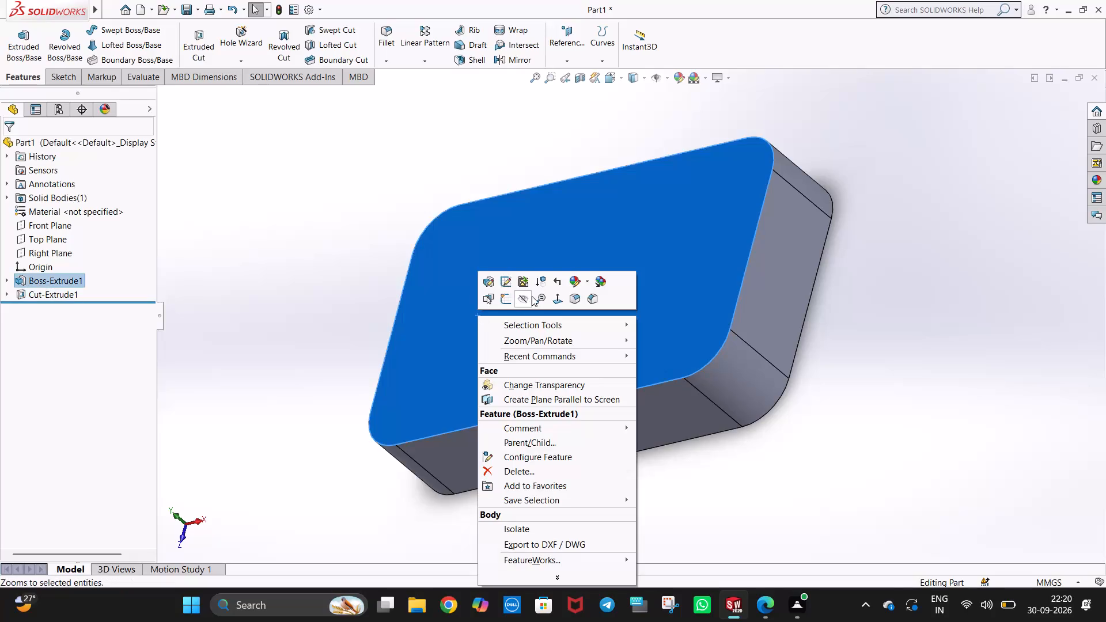
On the block's flat face opposite the notch, sketch a 15 mm radius circle centred on the origin.
{"action": "left_click", "coordinate": [513, 299]}
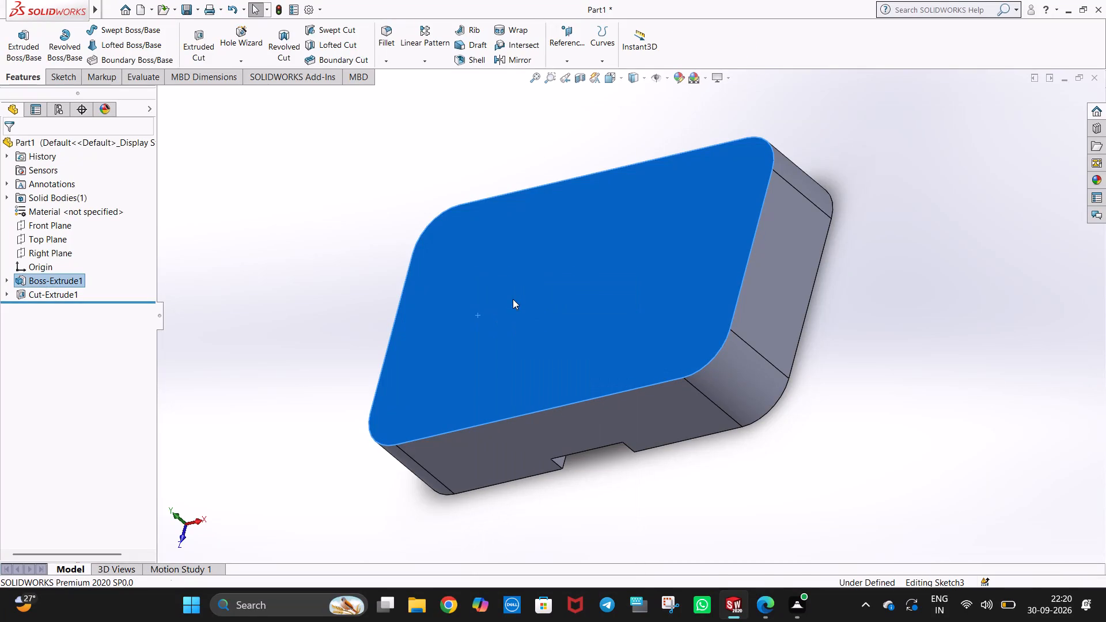
{"action": "key", "text": "ctrl+8"}
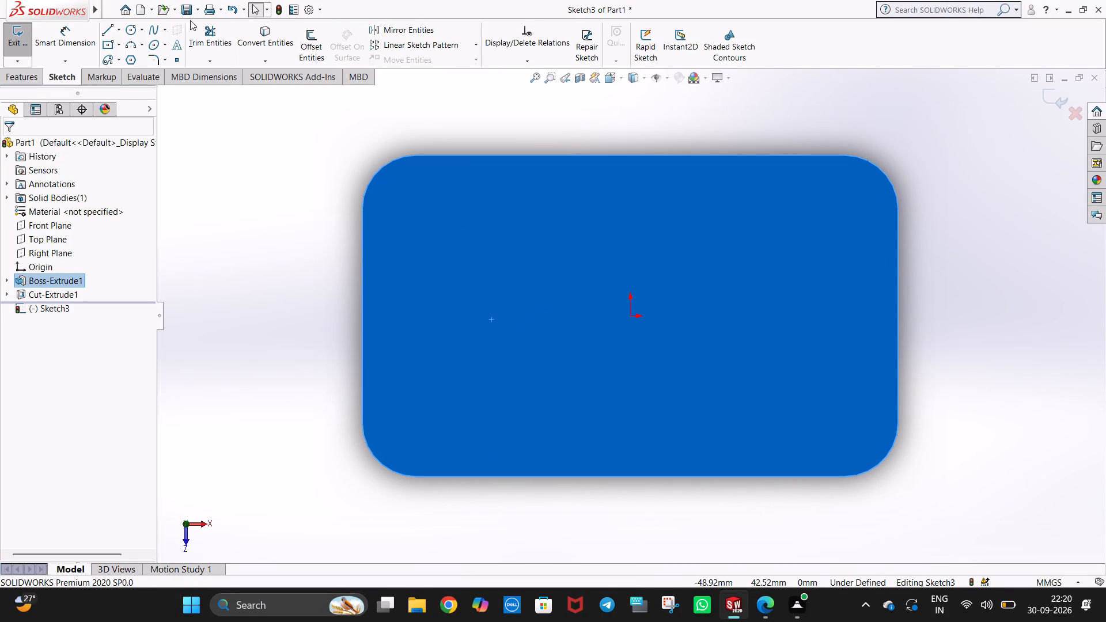
{"action": "left_click", "coordinate": [128, 31]}
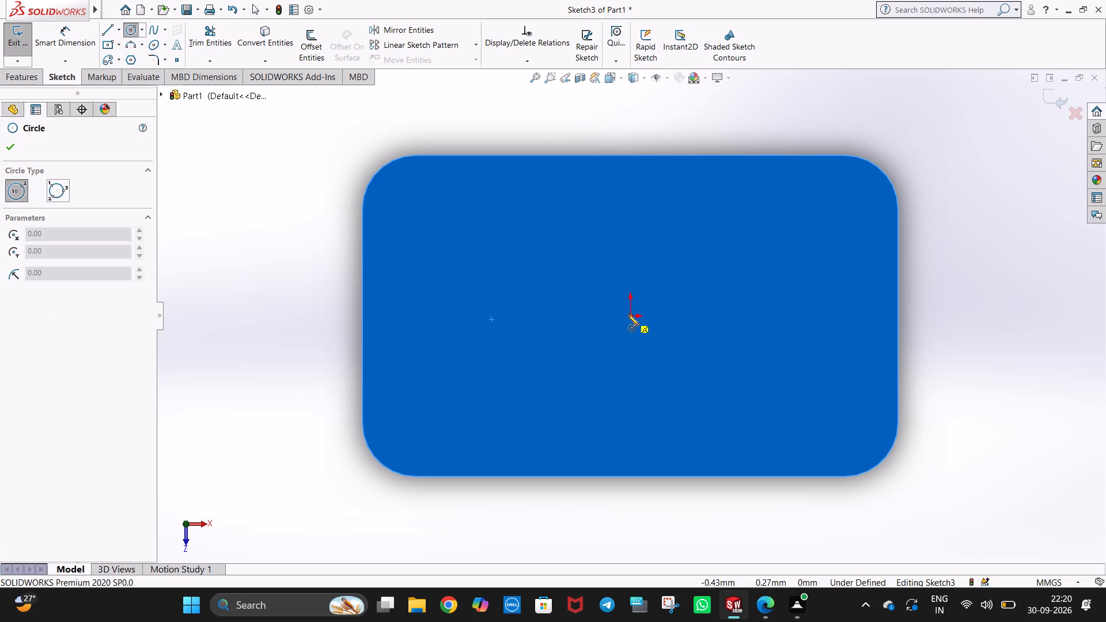
{"action": "left_click", "coordinate": [630, 316]}
{"action": "left_click", "coordinate": [657, 366]}
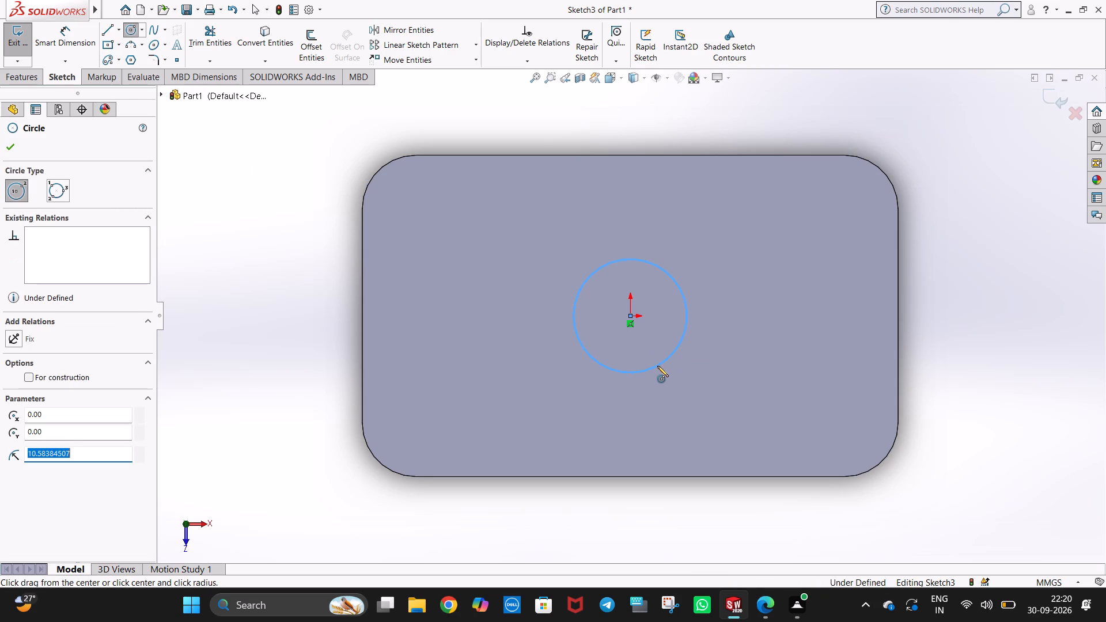
{"action": "type", "text": "15"}
{"action": "key", "text": "Return"}
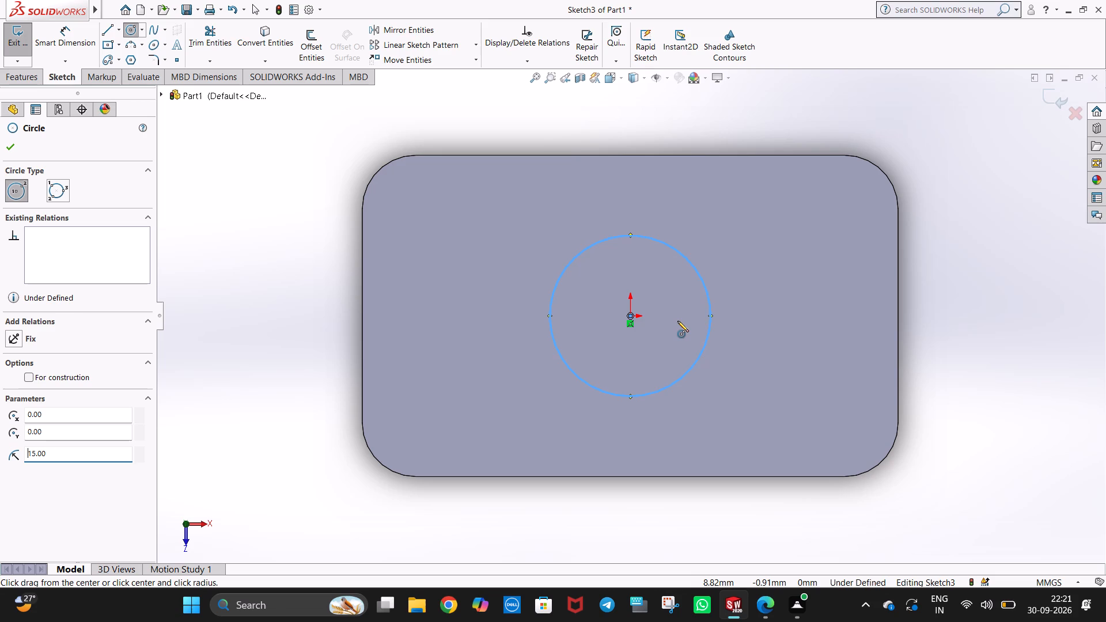
Sketch a concentric circle of 10 mm radius at the origin, inside the first circle.
{"action": "left_click", "coordinate": [630, 316]}
{"action": "left_click", "coordinate": [656, 362]}
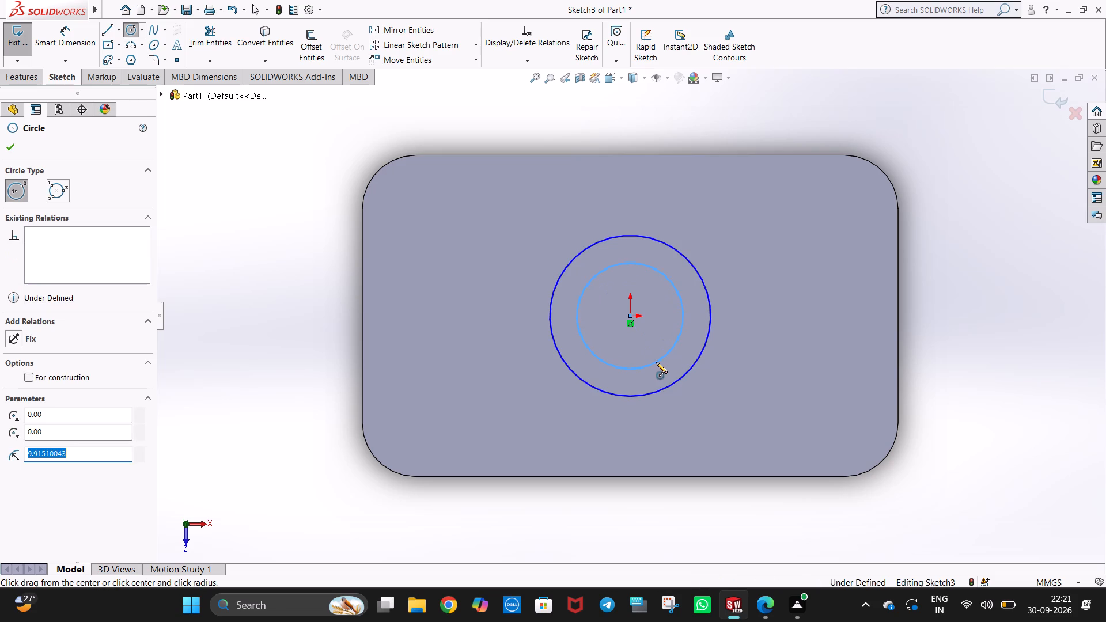
{"action": "type", "text": "10"}
{"action": "key", "text": "Return"}
{"action": "key", "text": "Escape"}
{"action": "key", "text": "Escape"}
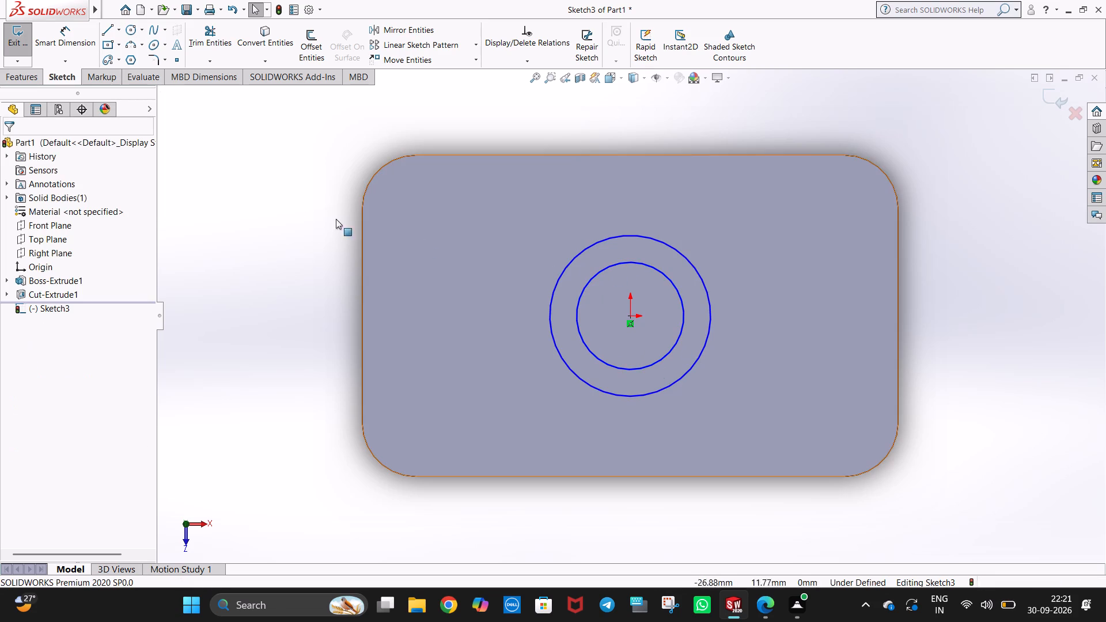
Dimension the outer circle's diameter at 30 mm and the inner circle's diameter at 20 mm.
{"action": "left_click", "coordinate": [77, 43]}
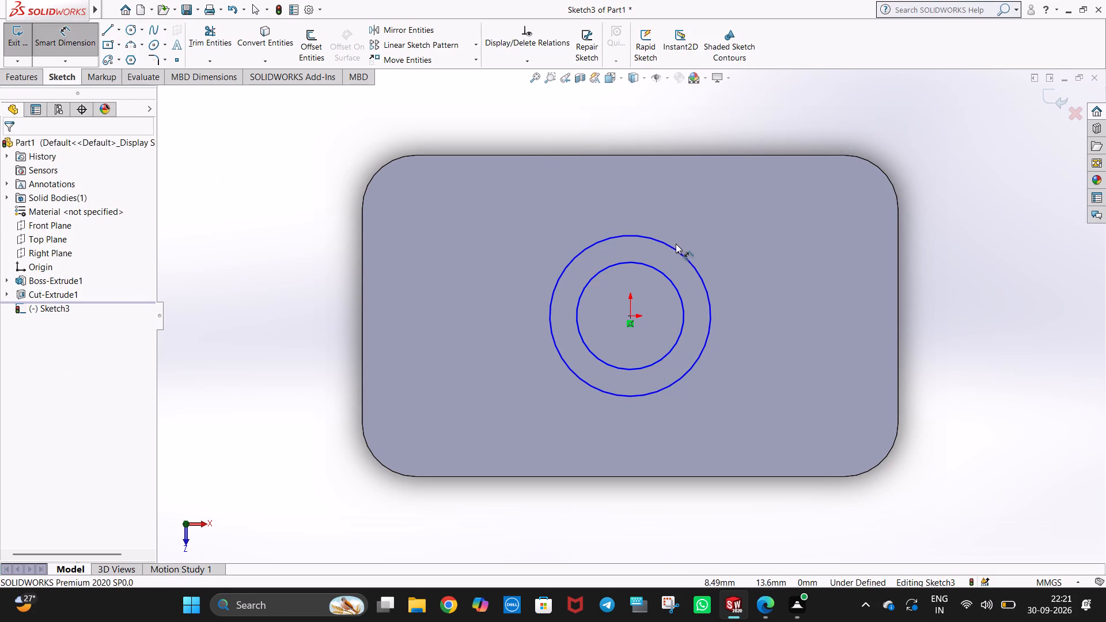
{"action": "left_click", "coordinate": [676, 249]}
{"action": "left_click", "coordinate": [761, 316]}
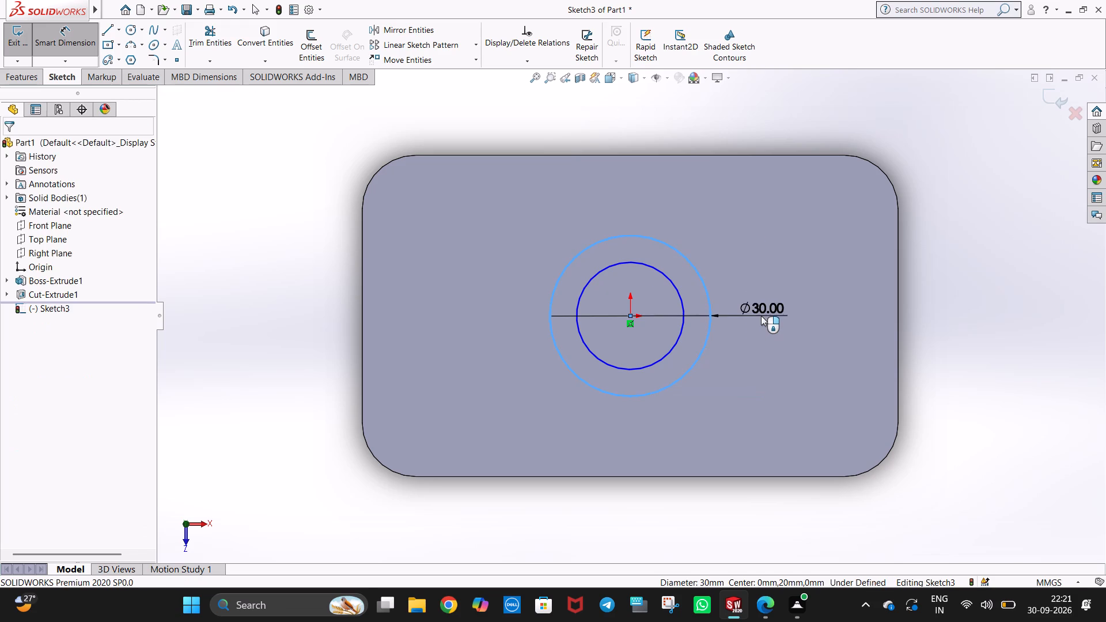
{"action": "left_click", "coordinate": [707, 298]}
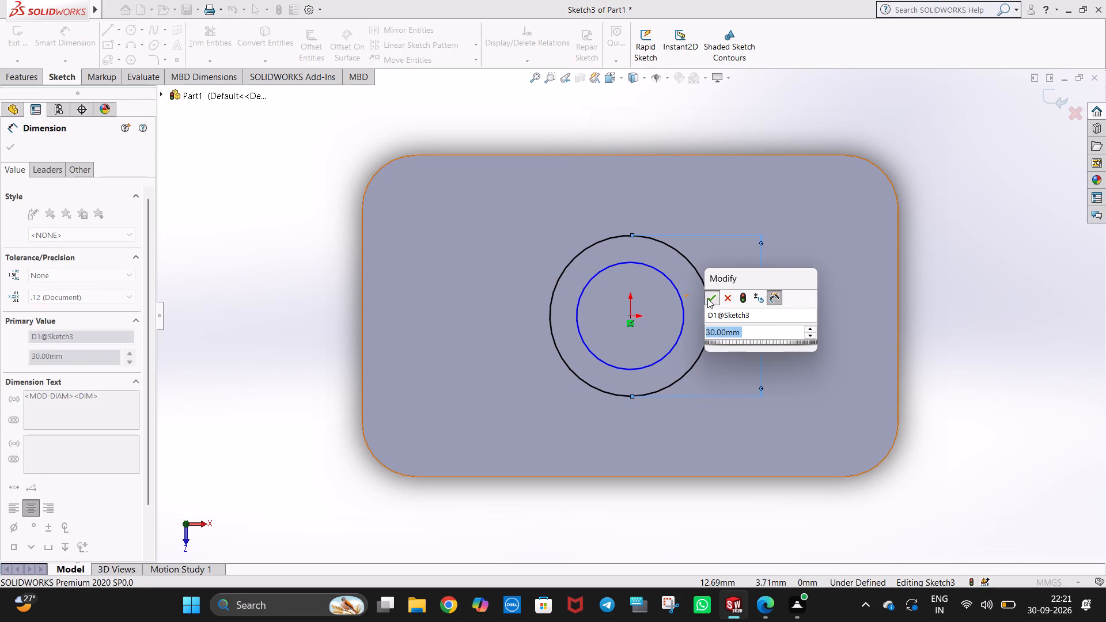
{"action": "left_click", "coordinate": [620, 263]}
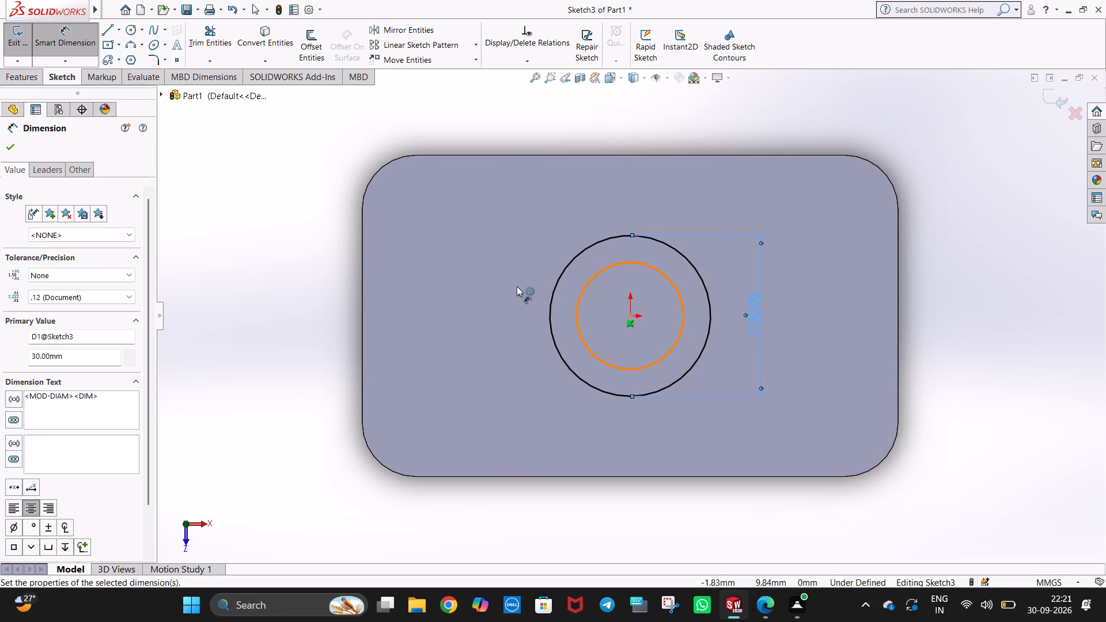
{"action": "left_click", "coordinate": [521, 309]}
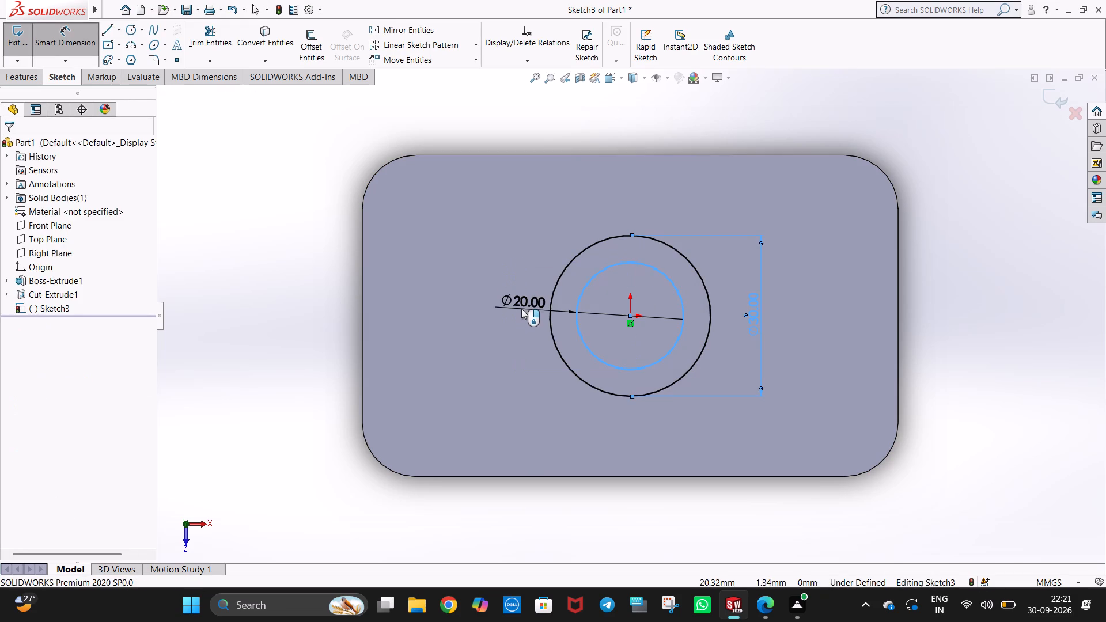
{"action": "left_click", "coordinate": [471, 289]}
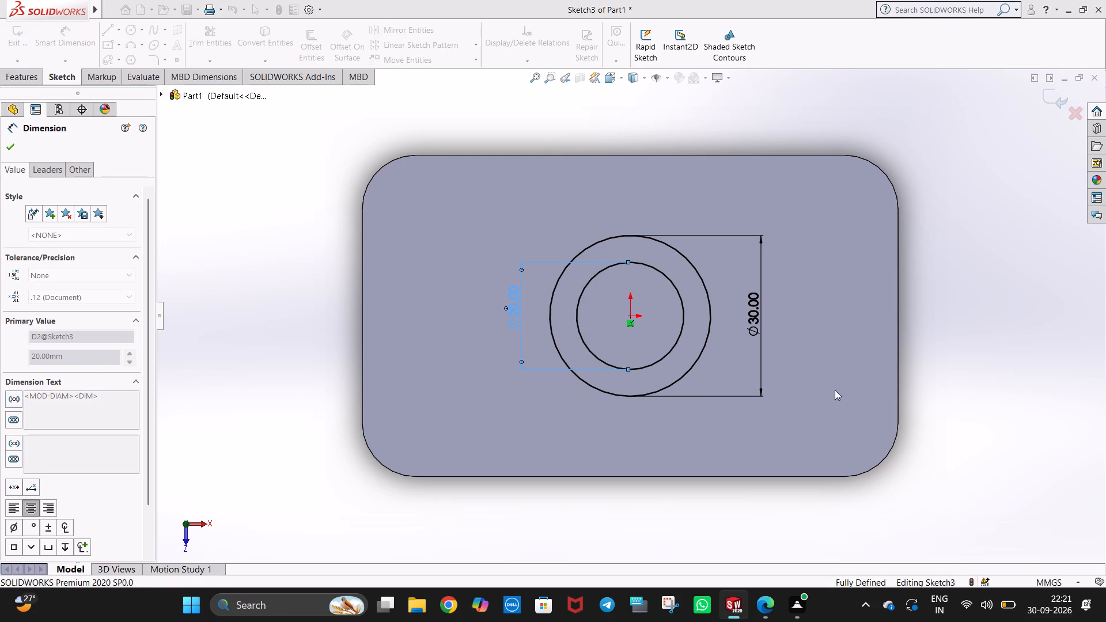
{"action": "left_click", "coordinate": [957, 386]}
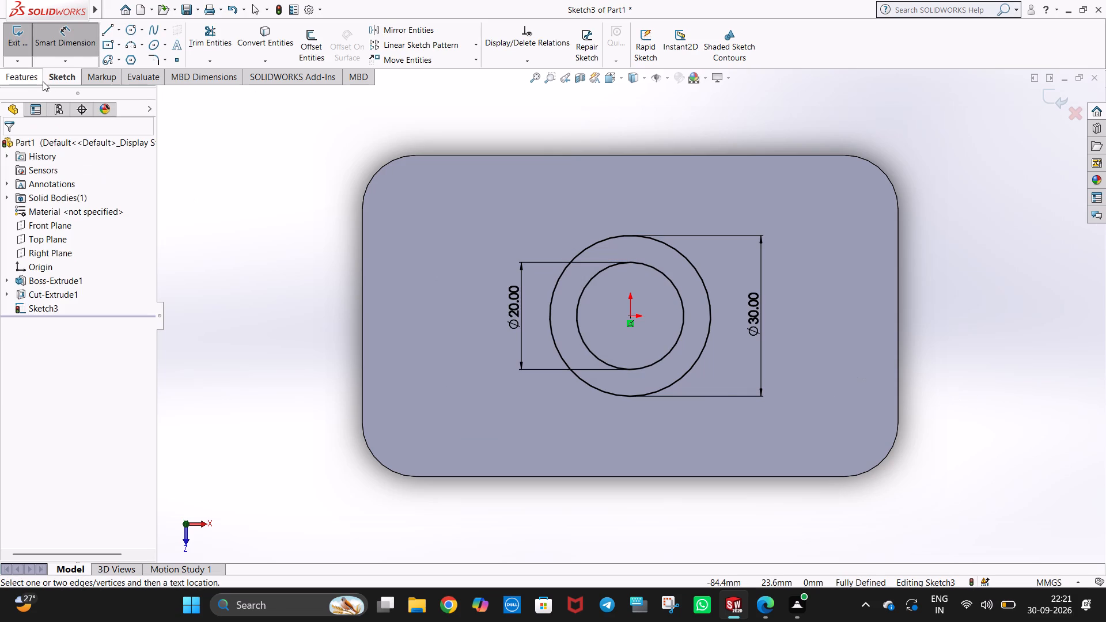
Extrude the ring between the two circles as a blind boss 30 mm high, merged with the block.
{"action": "left_click", "coordinate": [36, 79]}
{"action": "left_click", "coordinate": [17, 58]}
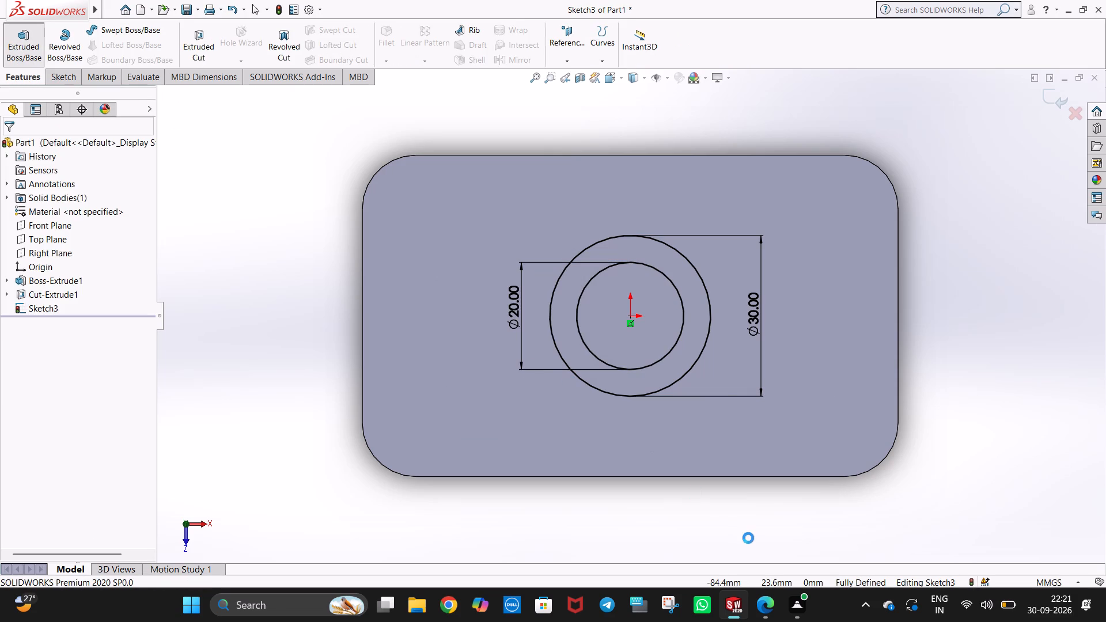
{"action": "middle_click_drag", "start_coordinate": [748, 537], "coordinate": [744, 479]}
{"action": "middle_click_drag", "start_coordinate": [753, 494], "coordinate": [751, 399]}
{"action": "middle_click_drag", "start_coordinate": [757, 464], "coordinate": [753, 389]}
{"action": "scroll", "coordinate": [763, 399], "scroll_direction": "up", "scroll_amount": 4}
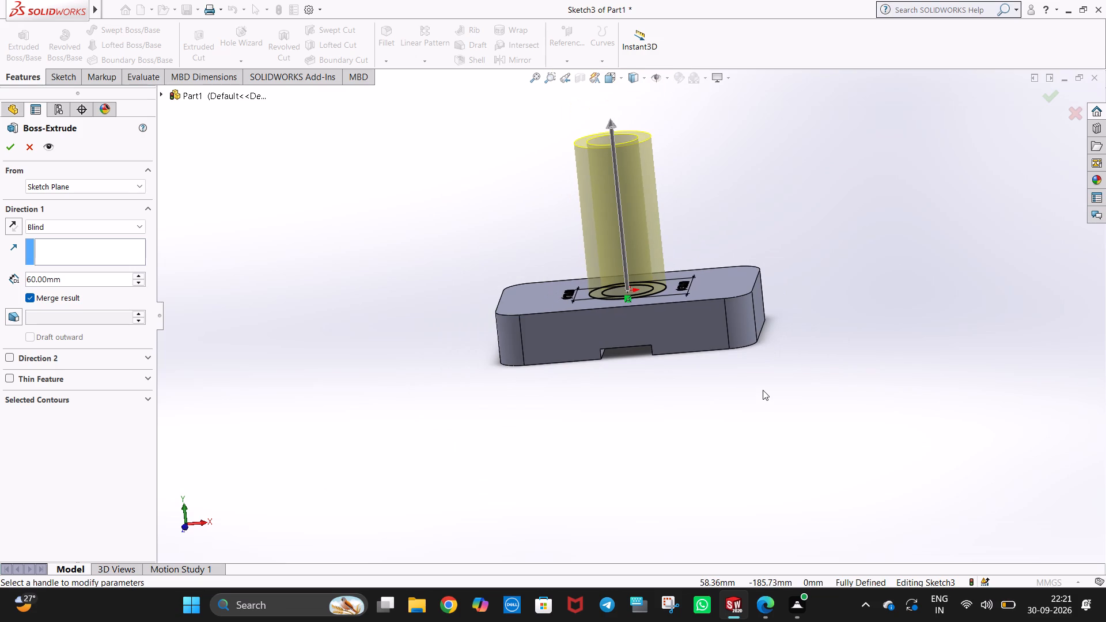
{"action": "left_click", "coordinate": [31, 278]}
{"action": "key", "text": "BackSpace"}
{"action": "key", "text": "3"}
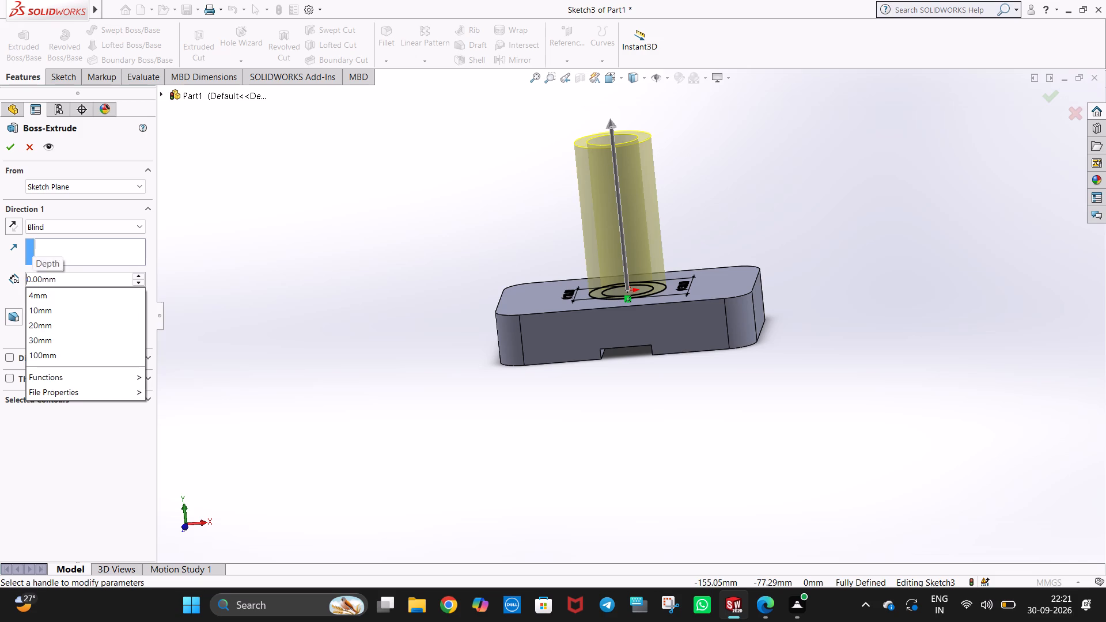
{"action": "left_click", "coordinate": [282, 240]}
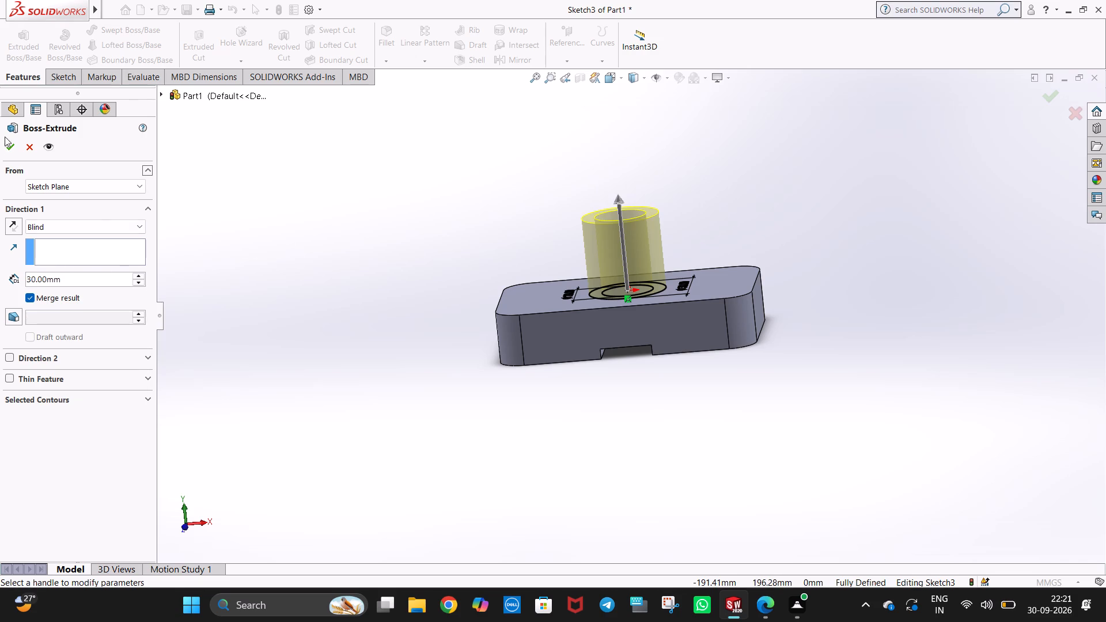
{"action": "left_click", "coordinate": [10, 143]}
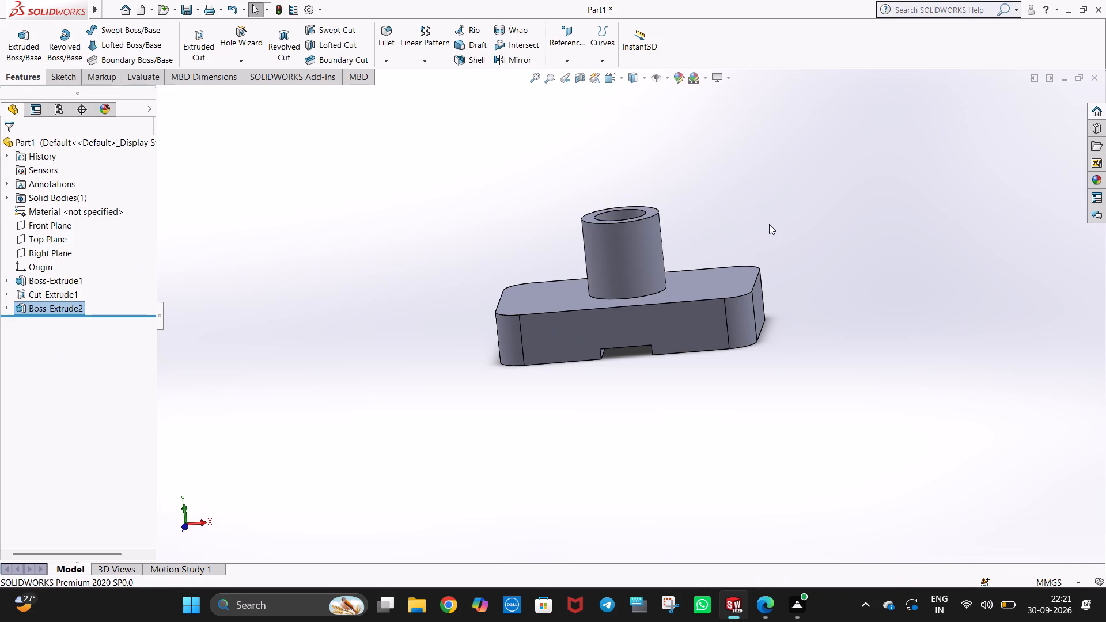
Open a new sketch on the block's top face around the hollow boss, viewed normal to the face.
{"action": "middle_click_drag", "start_coordinate": [679, 255], "coordinate": [698, 352]}
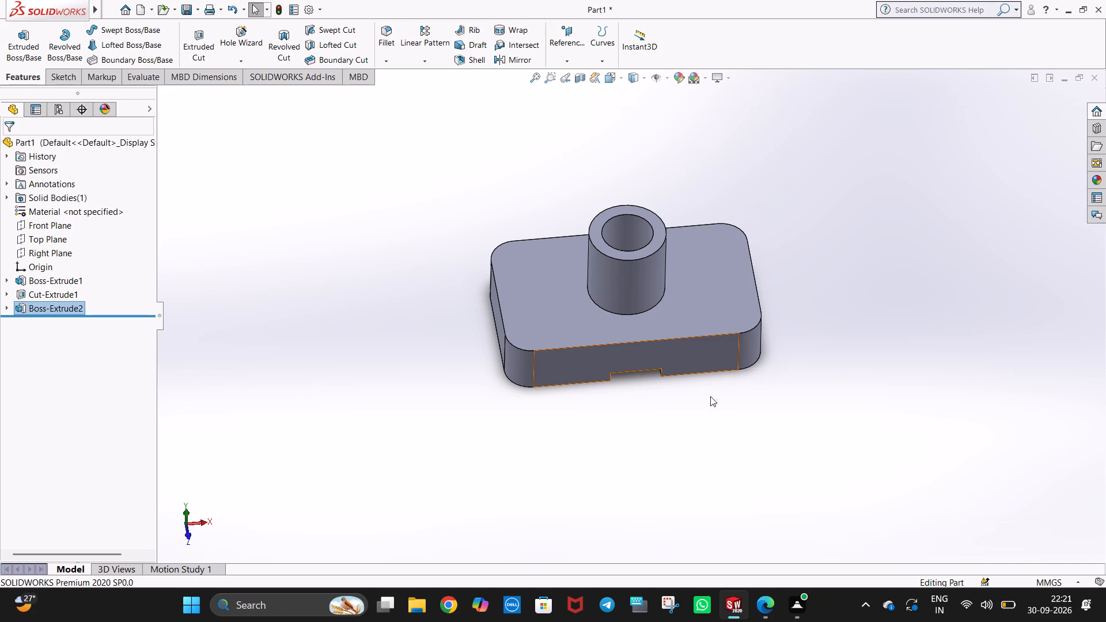
{"action": "middle_click_drag", "start_coordinate": [714, 414], "coordinate": [658, 308]}
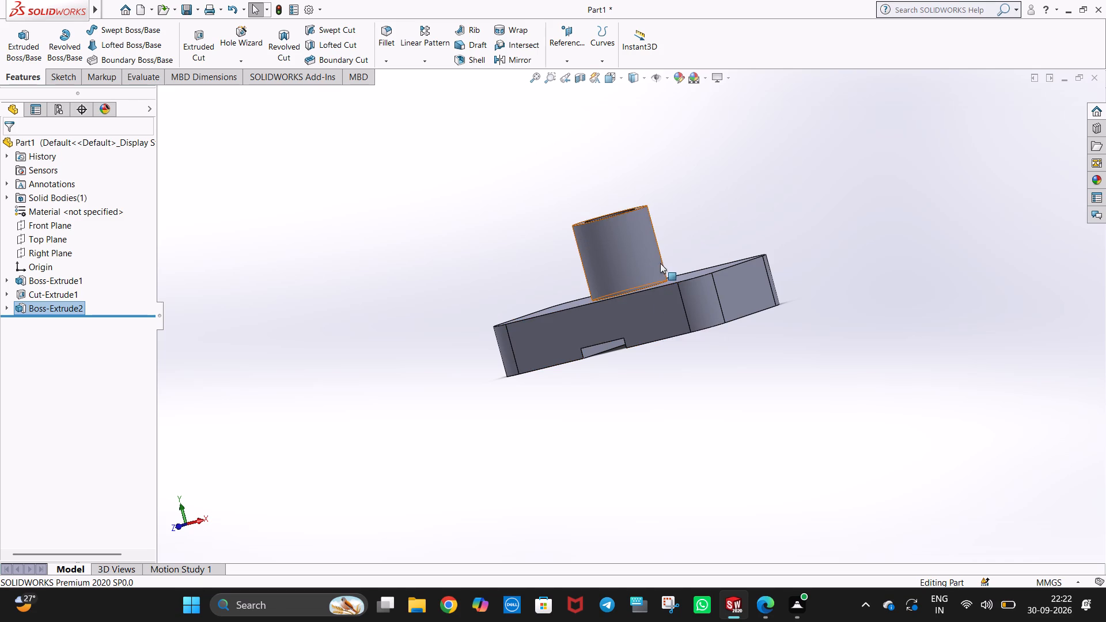
{"action": "middle_click_drag", "start_coordinate": [661, 260], "coordinate": [697, 360]}
{"action": "right_click", "coordinate": [693, 304]}
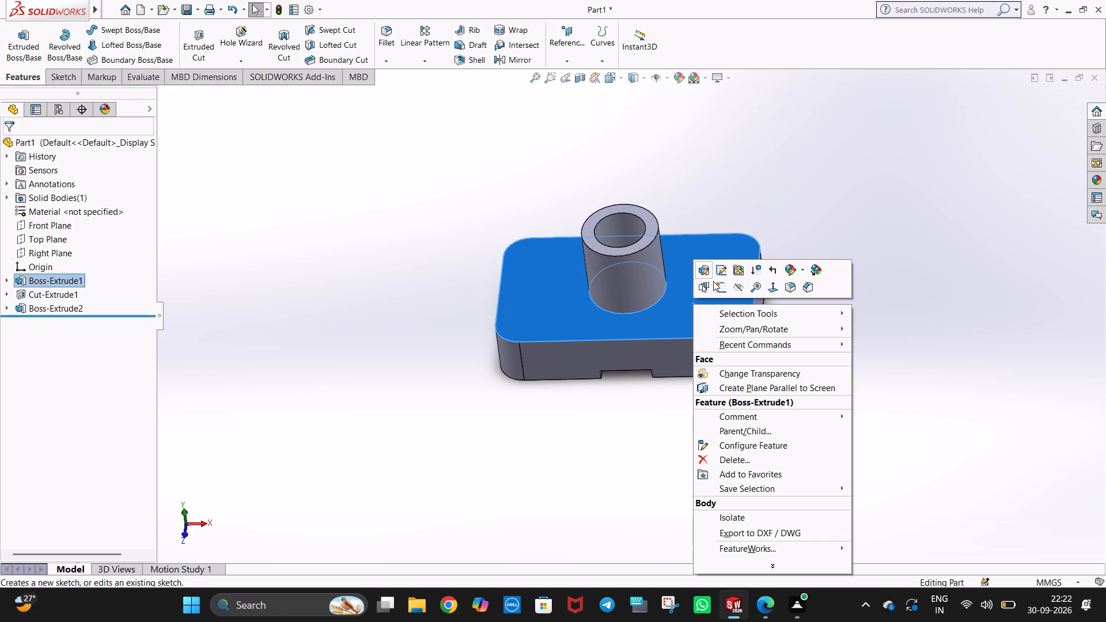
{"action": "left_click", "coordinate": [716, 284]}
{"action": "key", "text": "ctrl+8"}
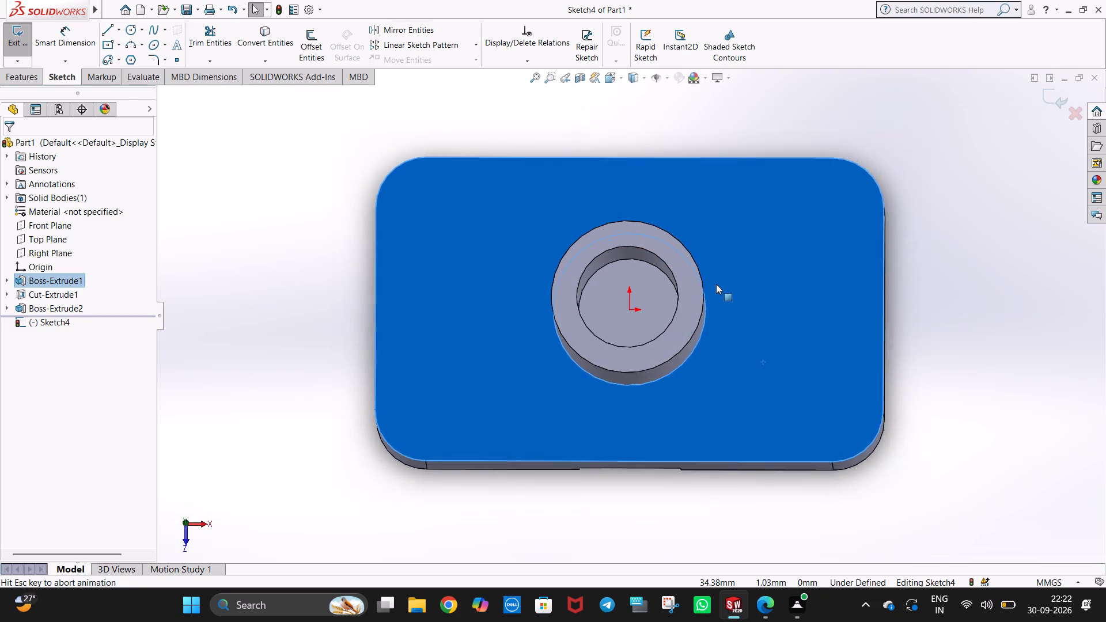
{"action": "scroll", "coordinate": [804, 392], "scroll_direction": "up", "scroll_amount": 1}
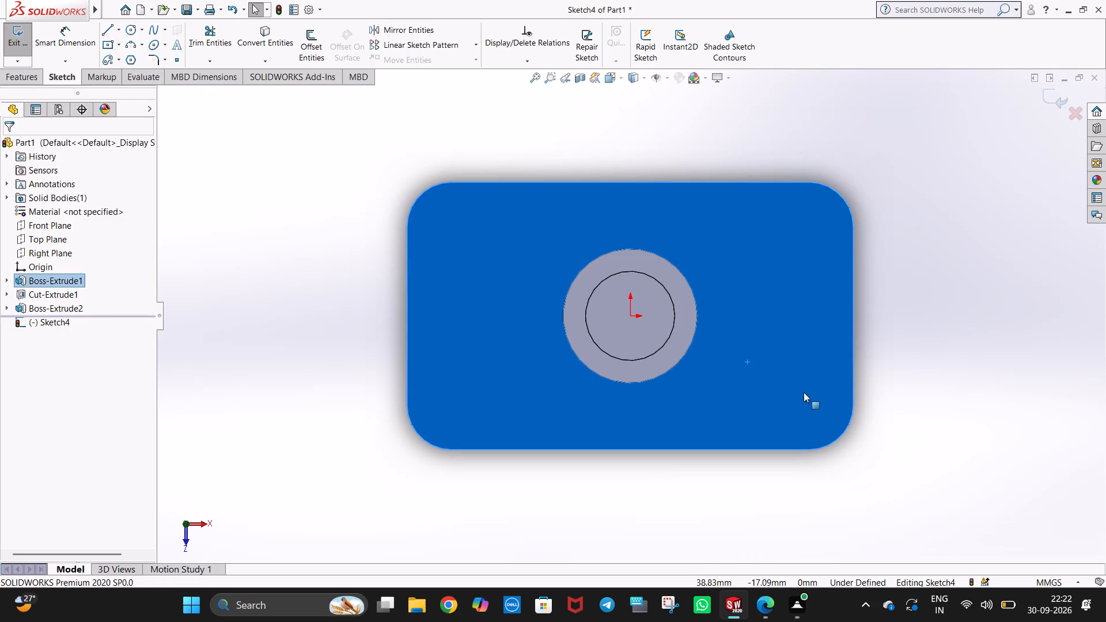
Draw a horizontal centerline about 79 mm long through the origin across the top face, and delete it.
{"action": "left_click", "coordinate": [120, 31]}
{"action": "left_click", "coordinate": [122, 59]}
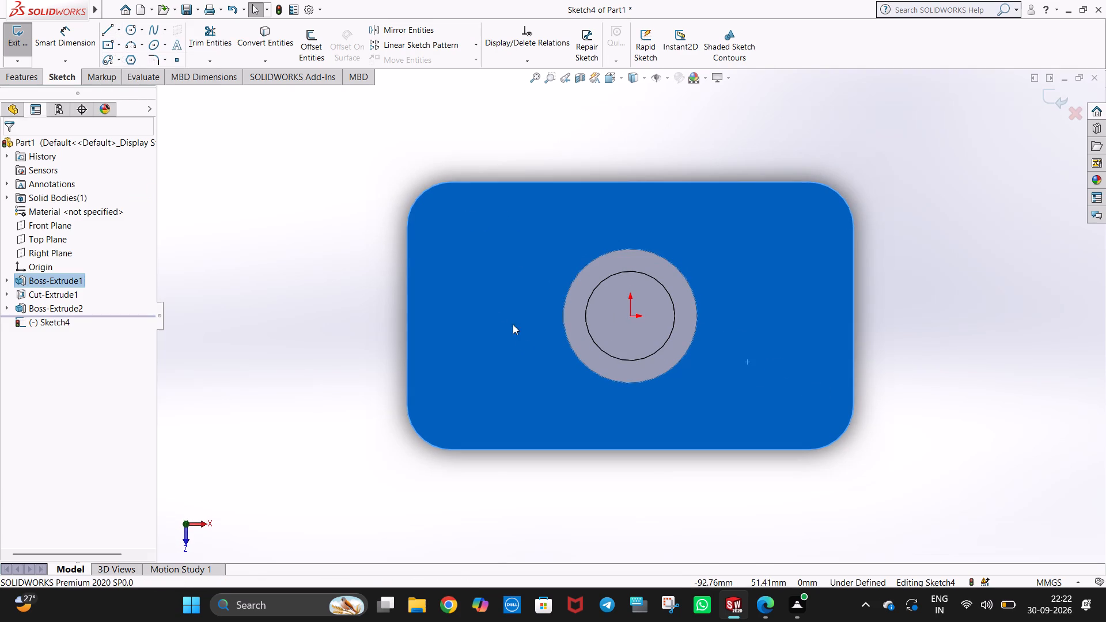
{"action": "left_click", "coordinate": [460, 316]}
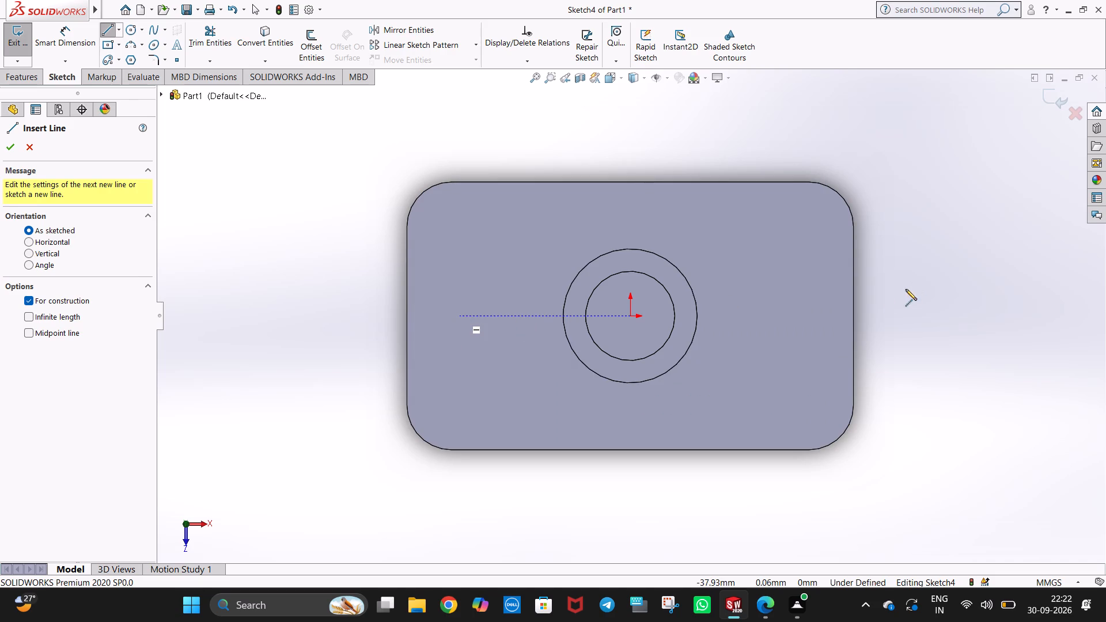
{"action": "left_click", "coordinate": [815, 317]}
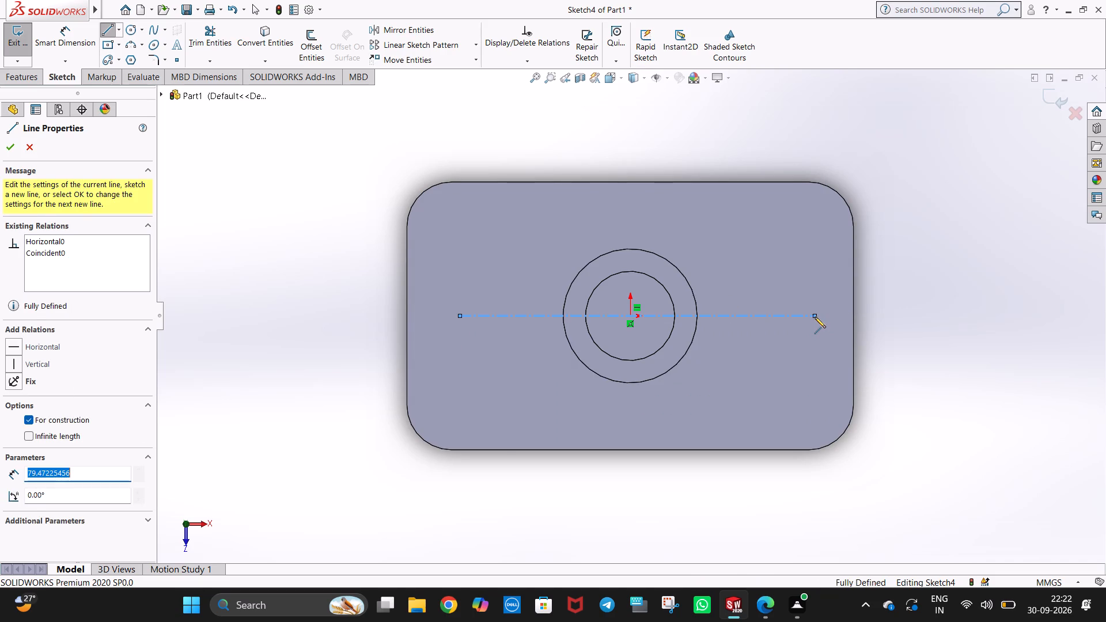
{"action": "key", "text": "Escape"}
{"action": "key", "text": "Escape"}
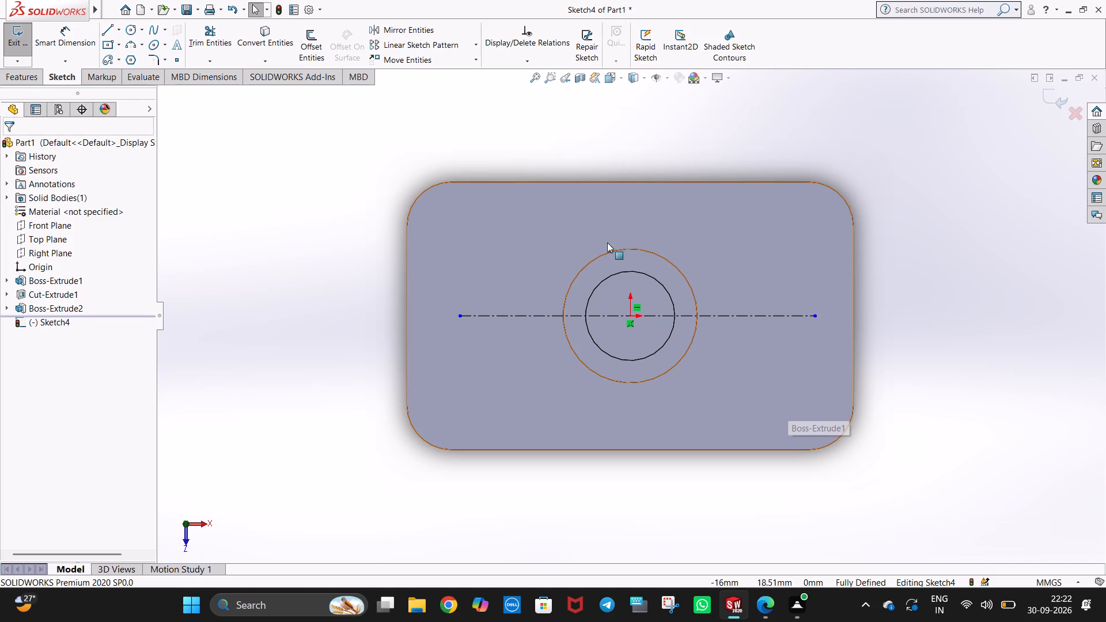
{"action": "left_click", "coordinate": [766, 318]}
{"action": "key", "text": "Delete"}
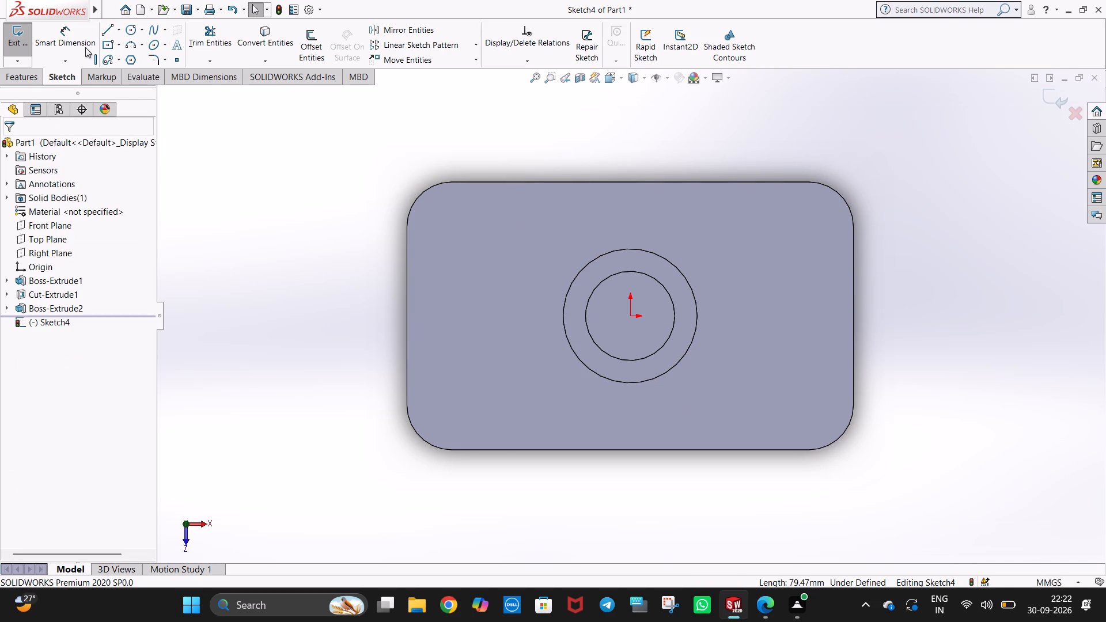
Draw a horizontal centerline from the origin toward the block's +X end and set its length to 35 mm.
{"action": "left_click", "coordinate": [118, 31]}
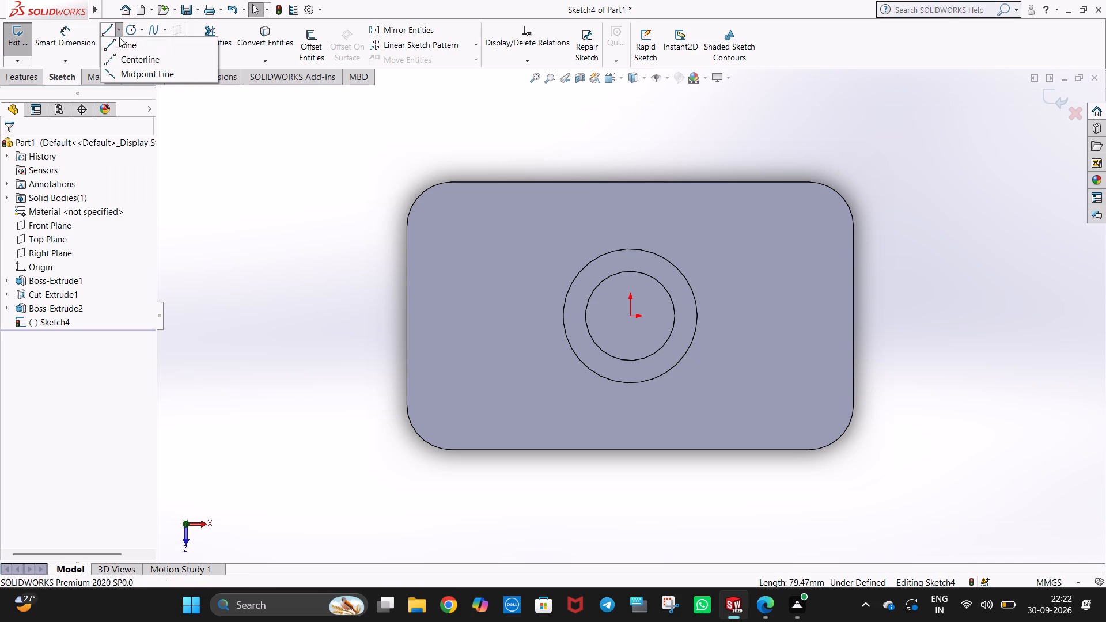
{"action": "left_click", "coordinate": [124, 53]}
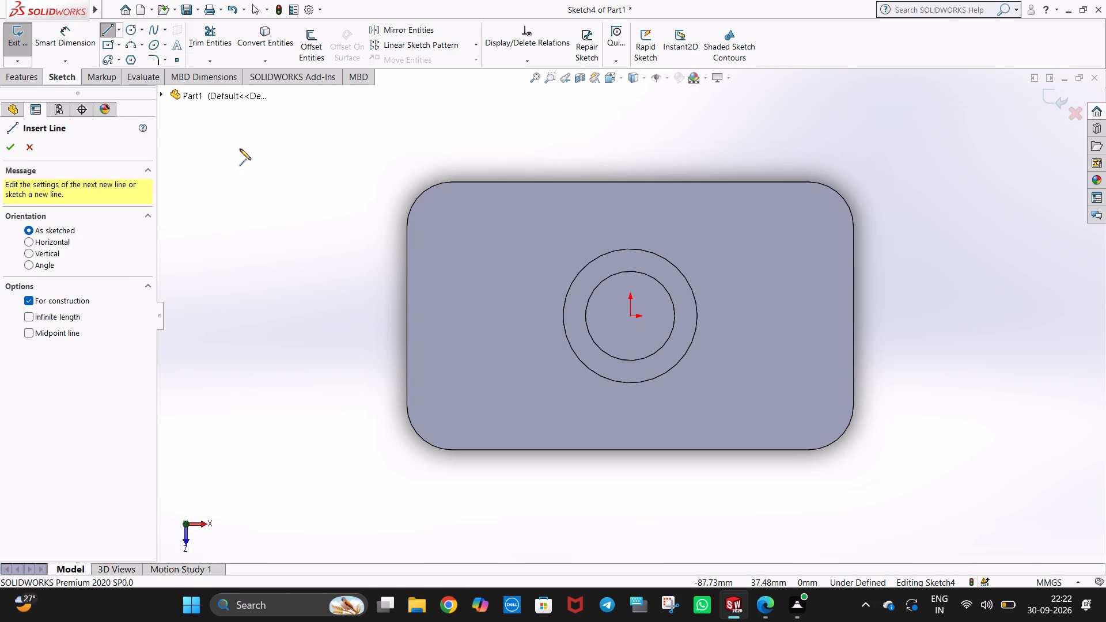
{"action": "left_click", "coordinate": [631, 316]}
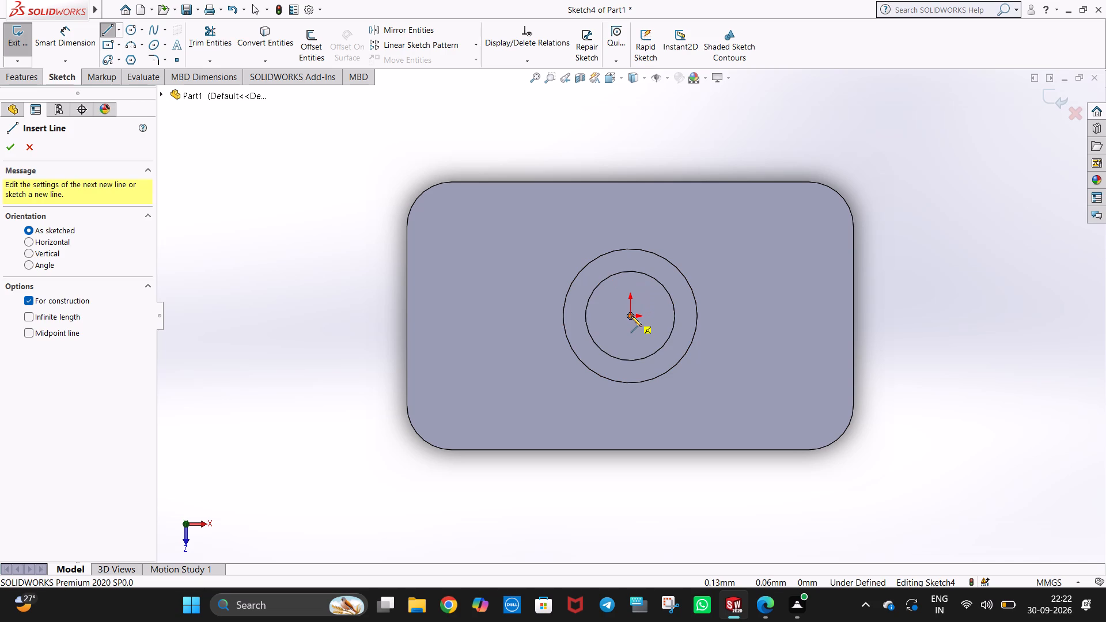
{"action": "left_click", "coordinate": [790, 318]}
{"action": "key", "text": "Escape"}
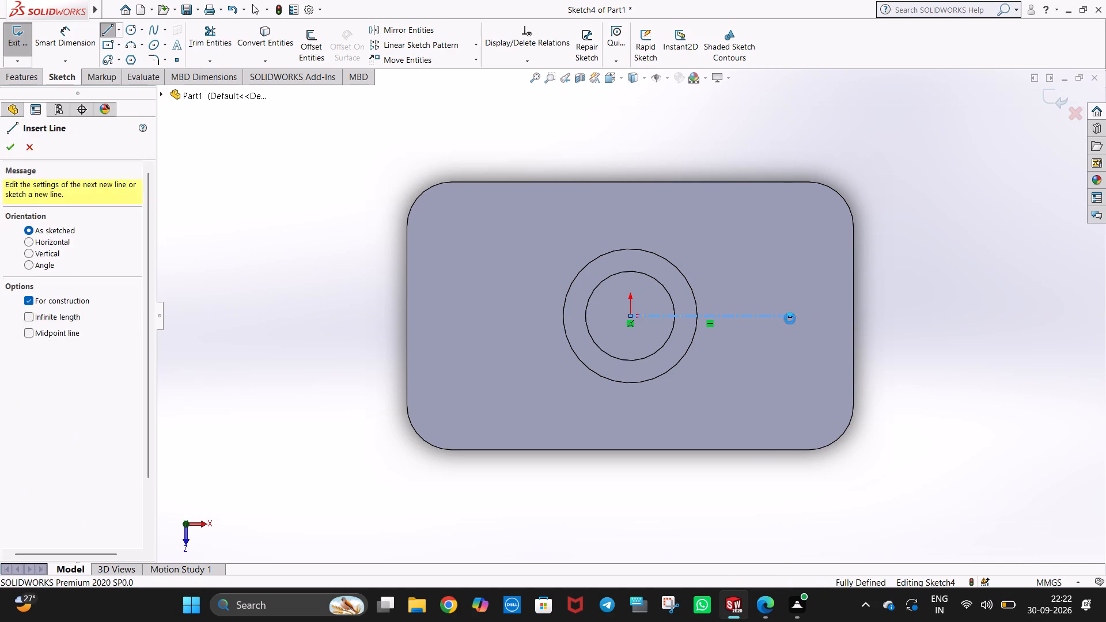
{"action": "left_click", "coordinate": [765, 316]}
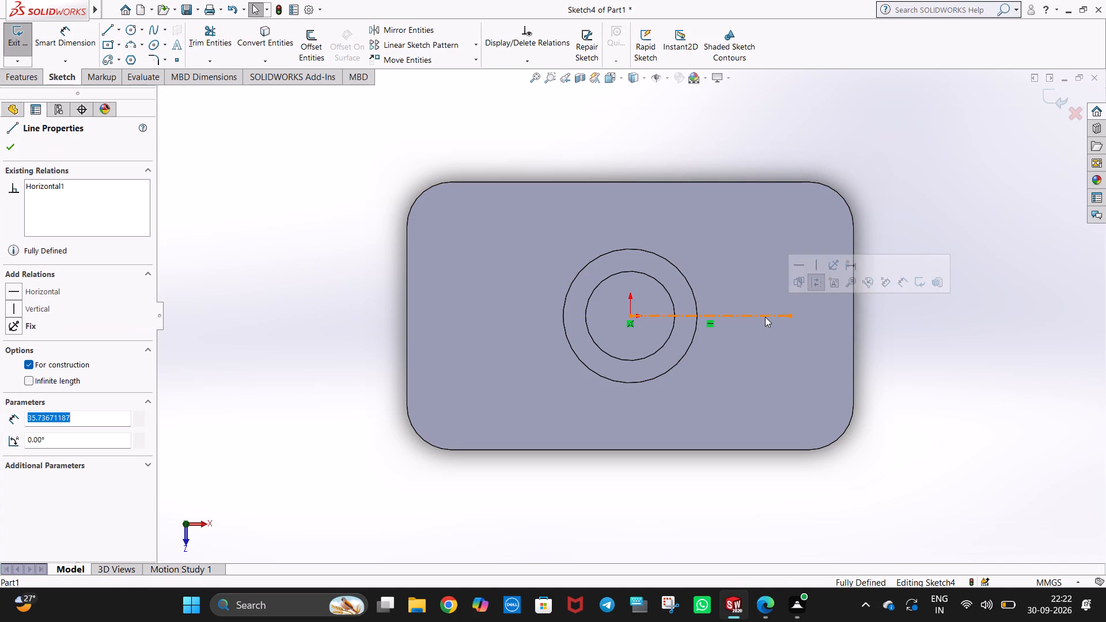
{"action": "type", "text": "35"}
{"action": "key", "text": "Return"}
{"action": "key", "text": "Escape"}
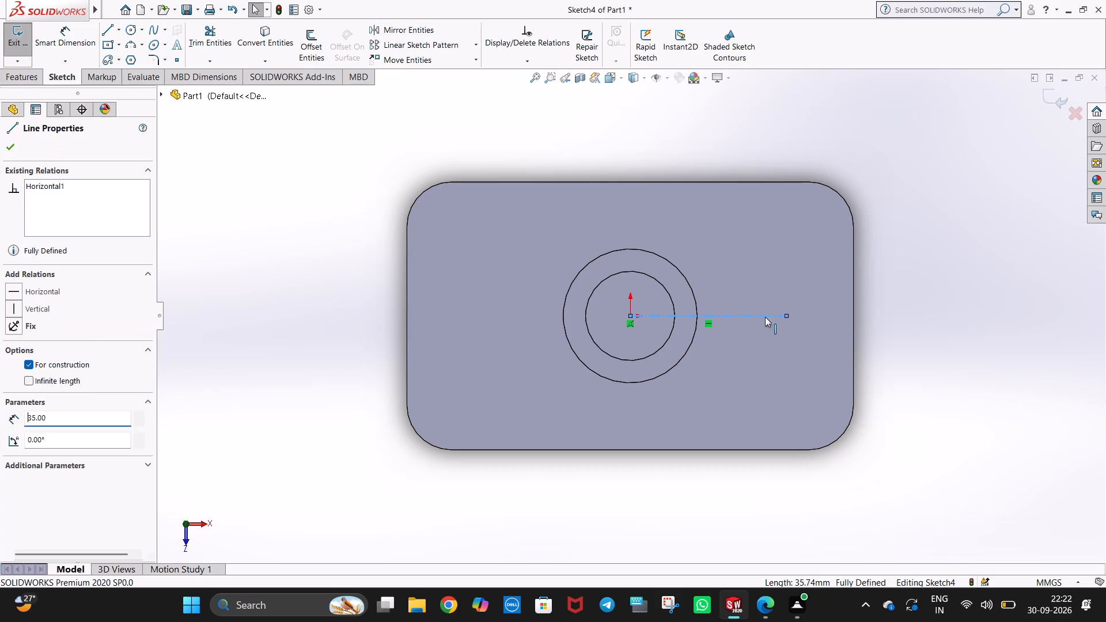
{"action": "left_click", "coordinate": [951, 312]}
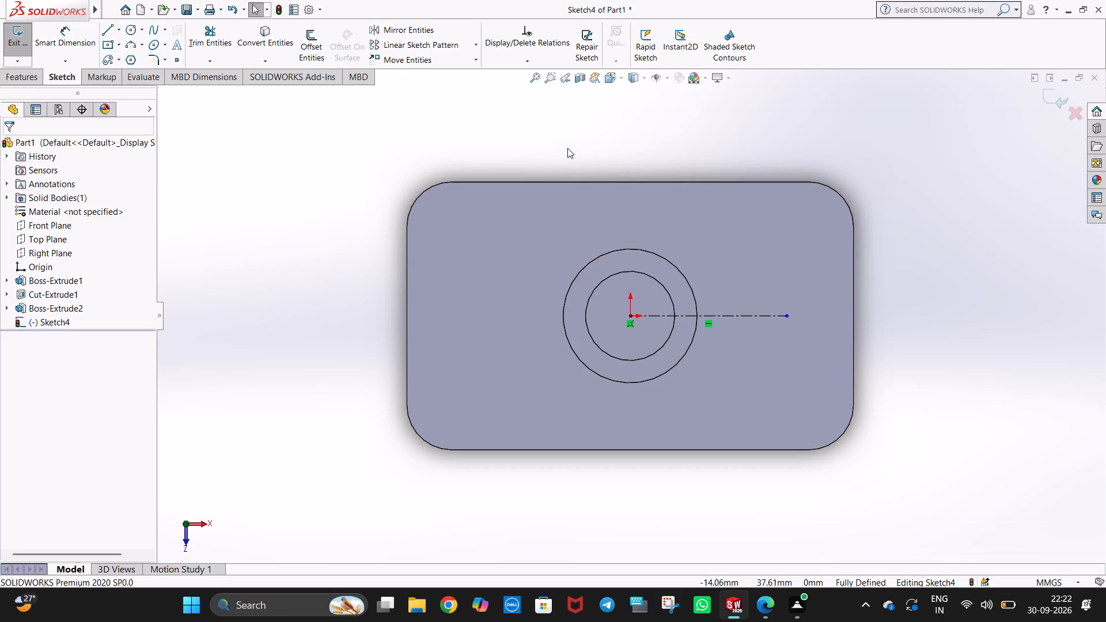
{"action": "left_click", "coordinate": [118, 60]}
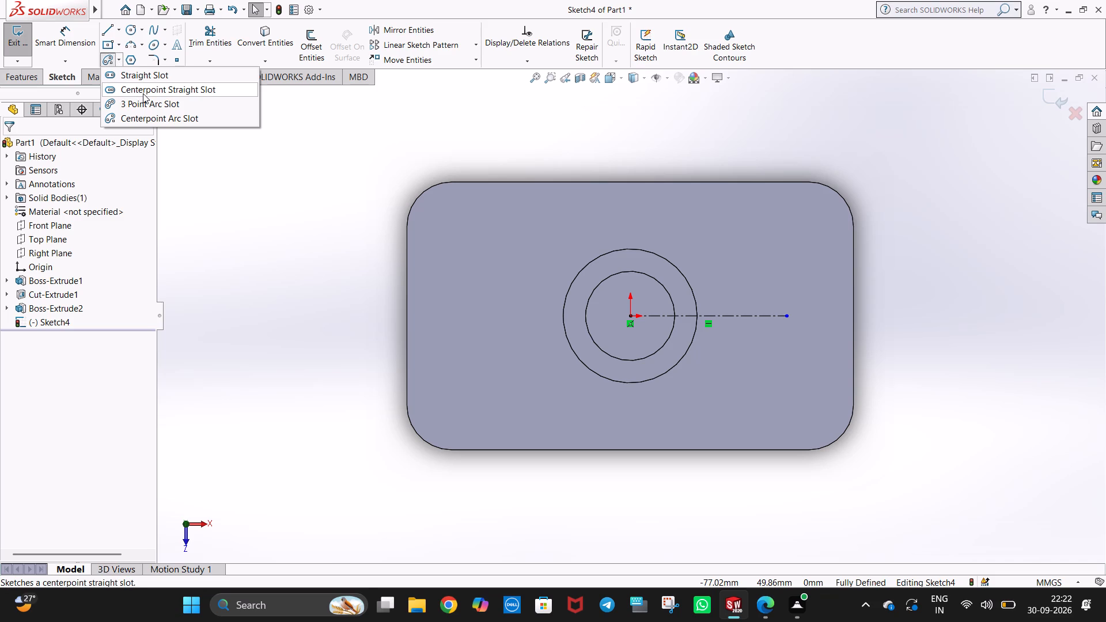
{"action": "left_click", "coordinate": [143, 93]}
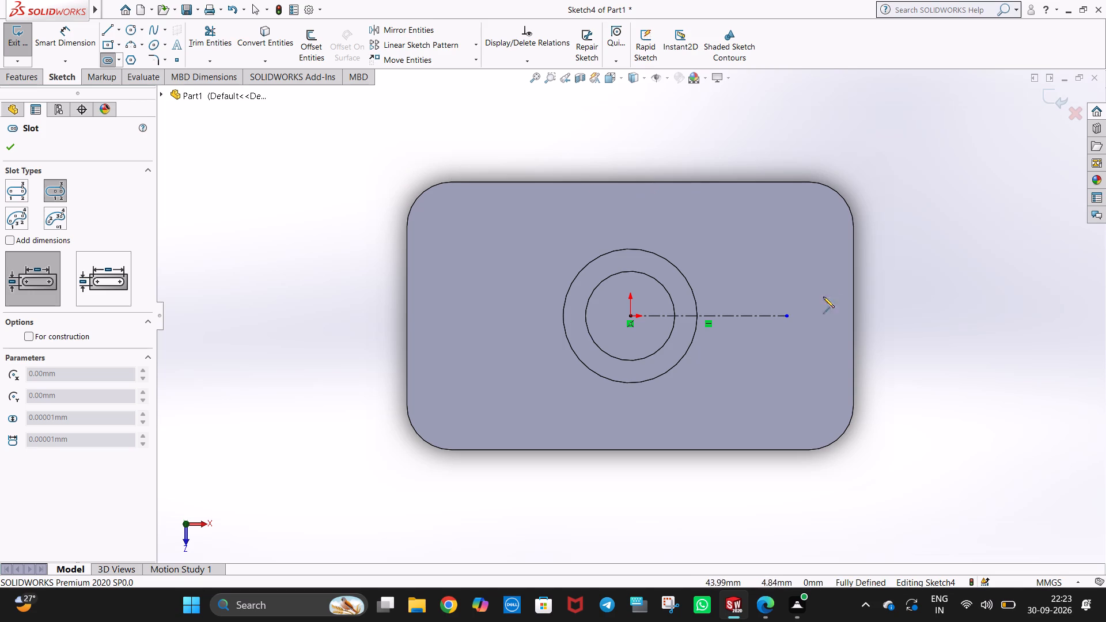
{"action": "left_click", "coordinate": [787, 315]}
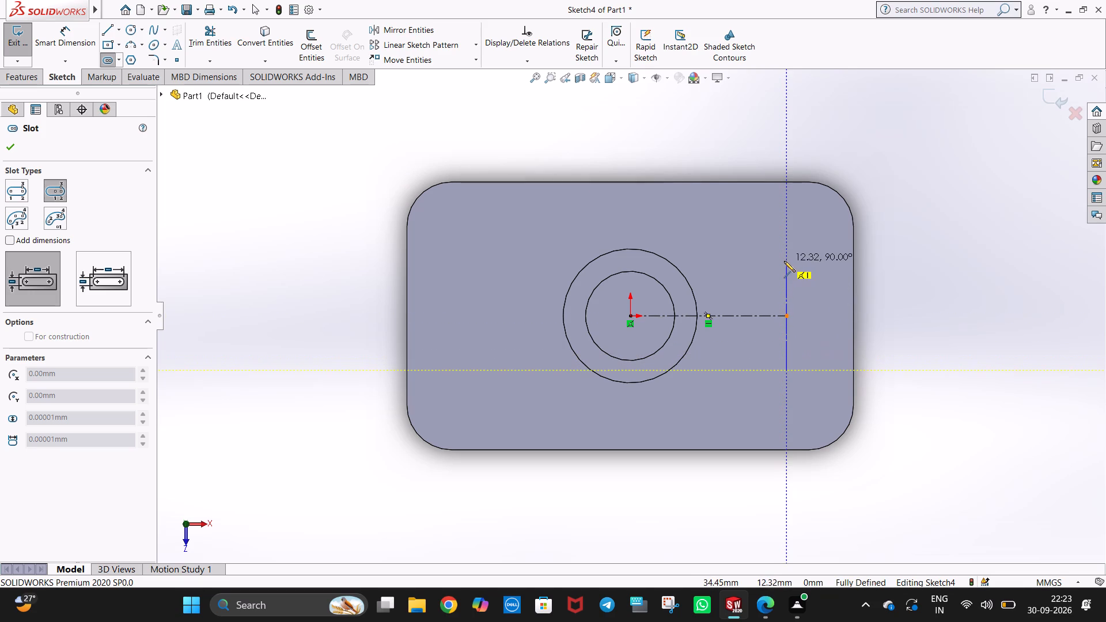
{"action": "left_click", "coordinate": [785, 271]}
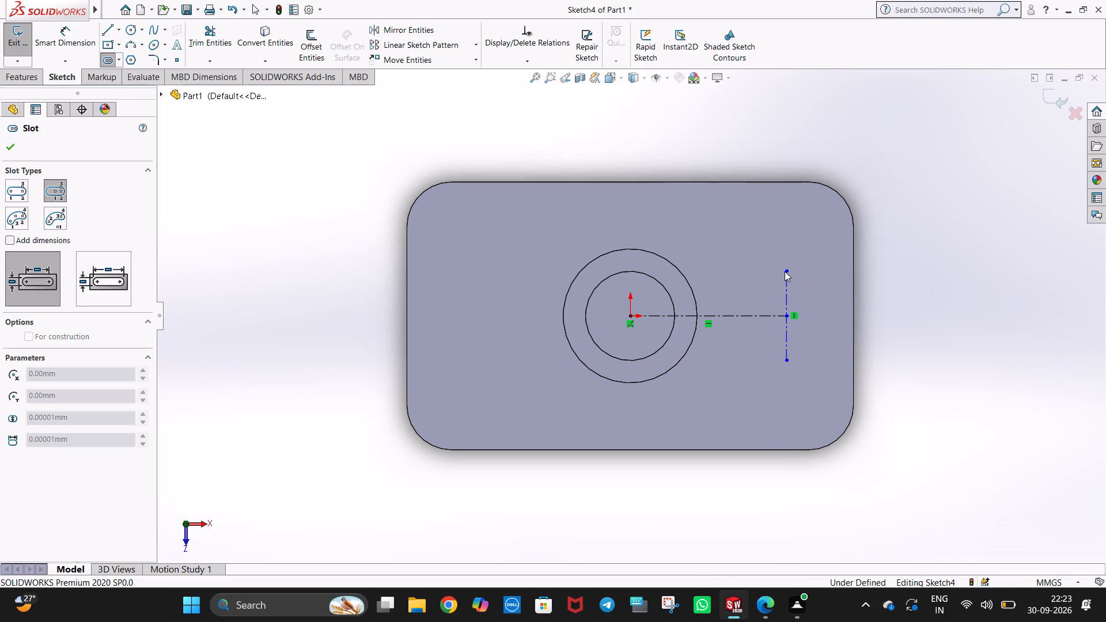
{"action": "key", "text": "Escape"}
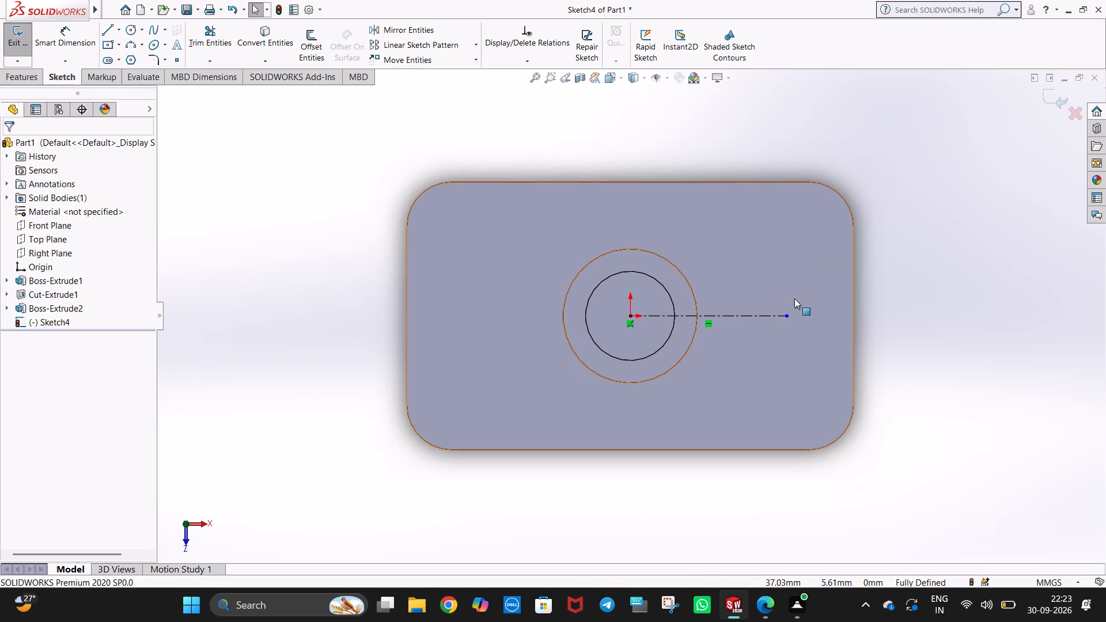
Sketch a vertical centerpoint straight slot at the centerline's outer end, about 20 mm between arc centres and about 9.5 mm wide.
{"action": "left_click", "coordinate": [118, 60]}
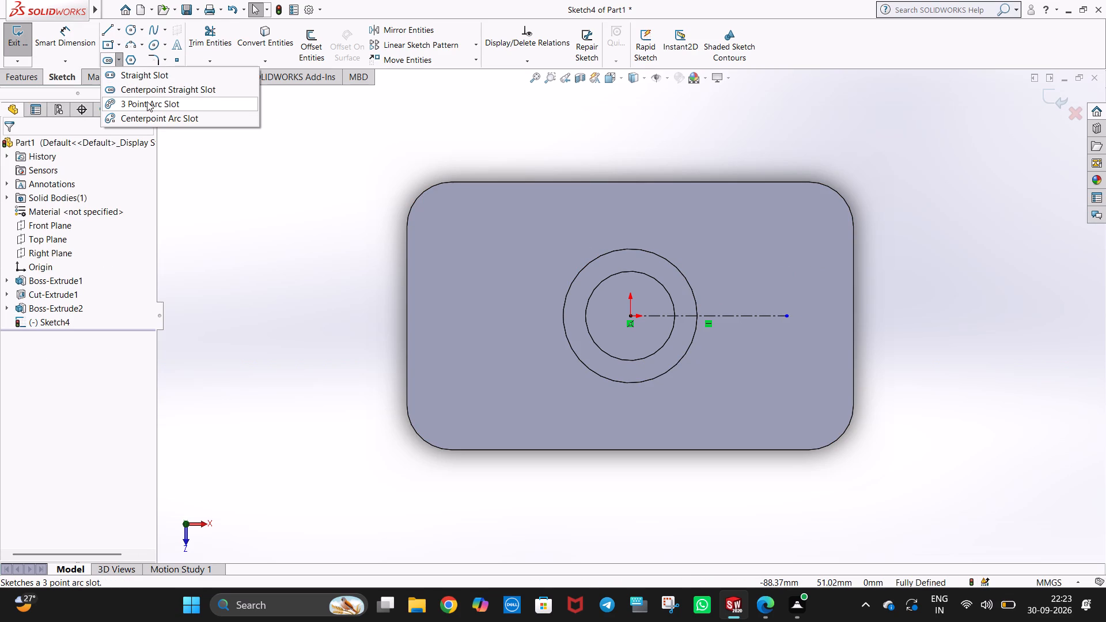
{"action": "left_click", "coordinate": [144, 91]}
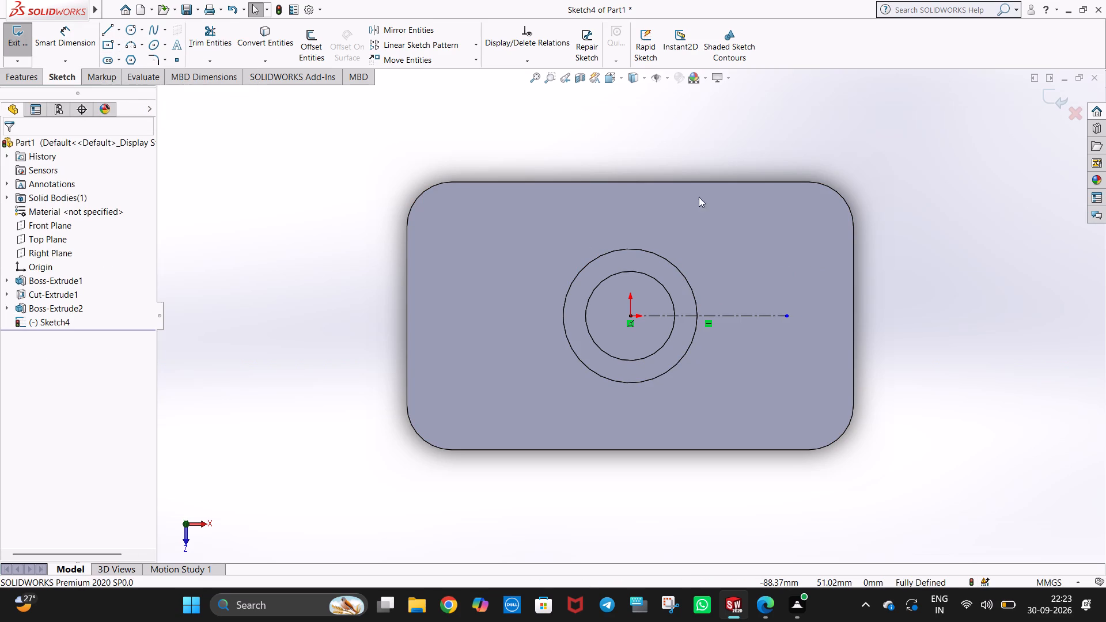
{"action": "left_click", "coordinate": [787, 316]}
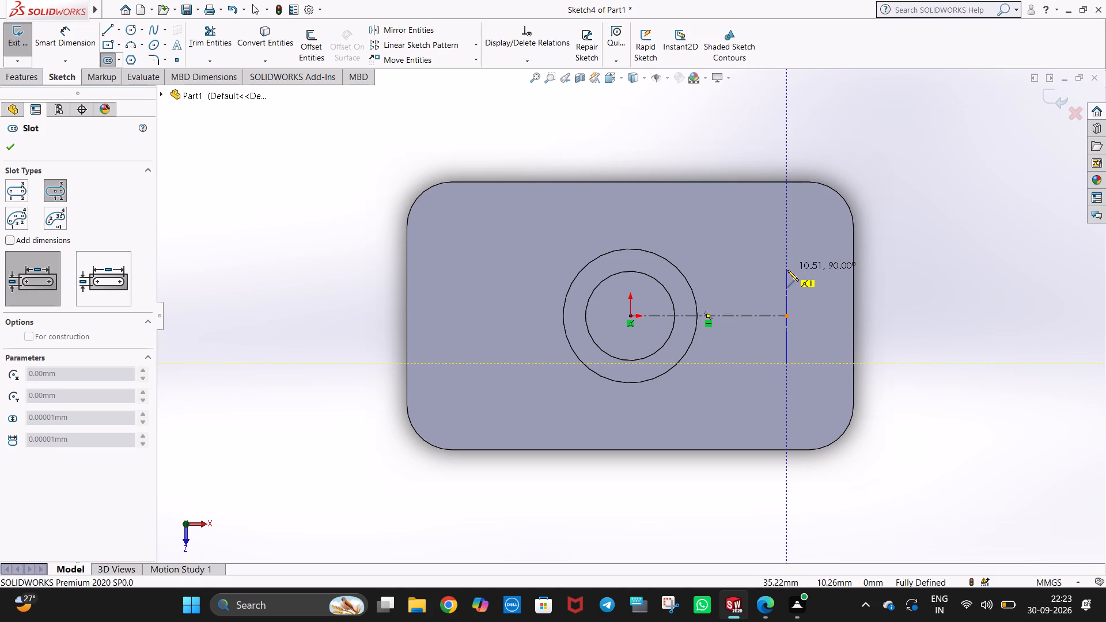
{"action": "left_click", "coordinate": [787, 271]}
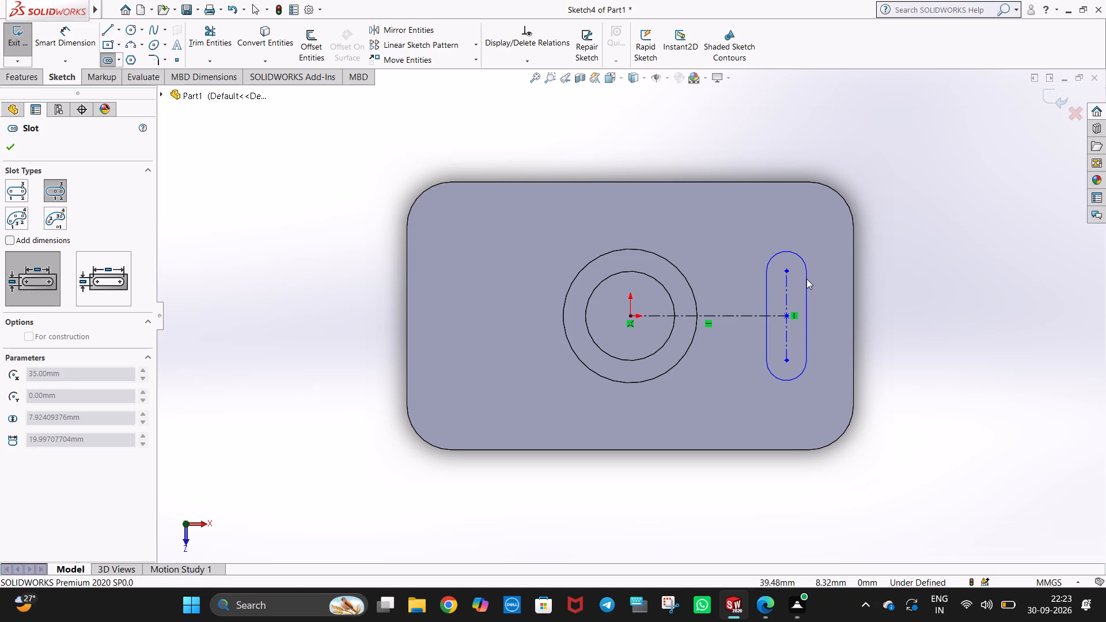
{"action": "left_click", "coordinate": [808, 279]}
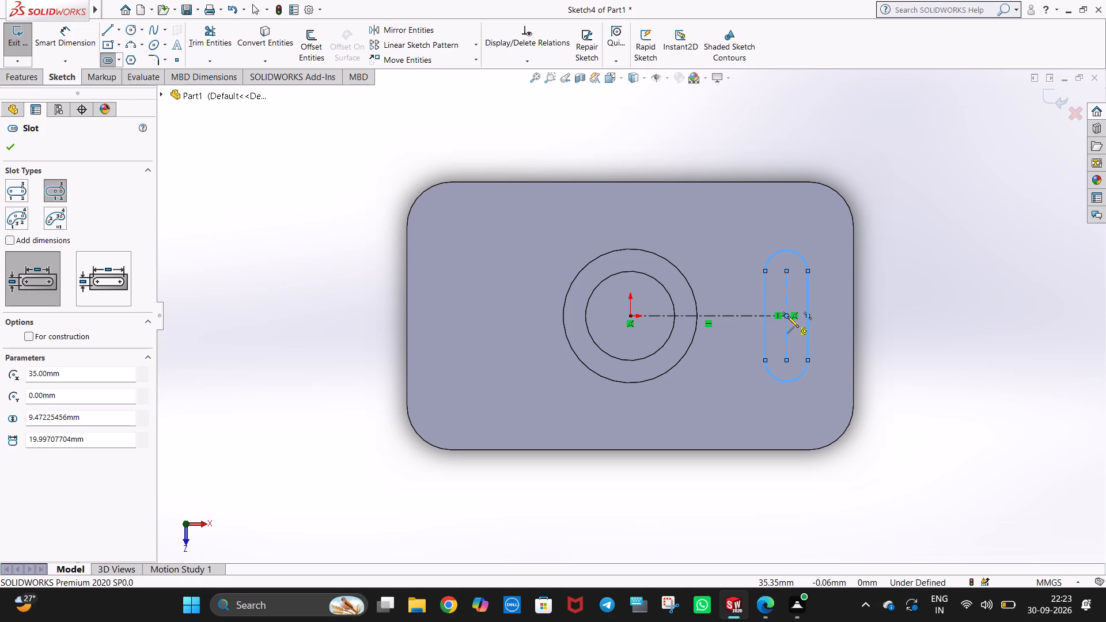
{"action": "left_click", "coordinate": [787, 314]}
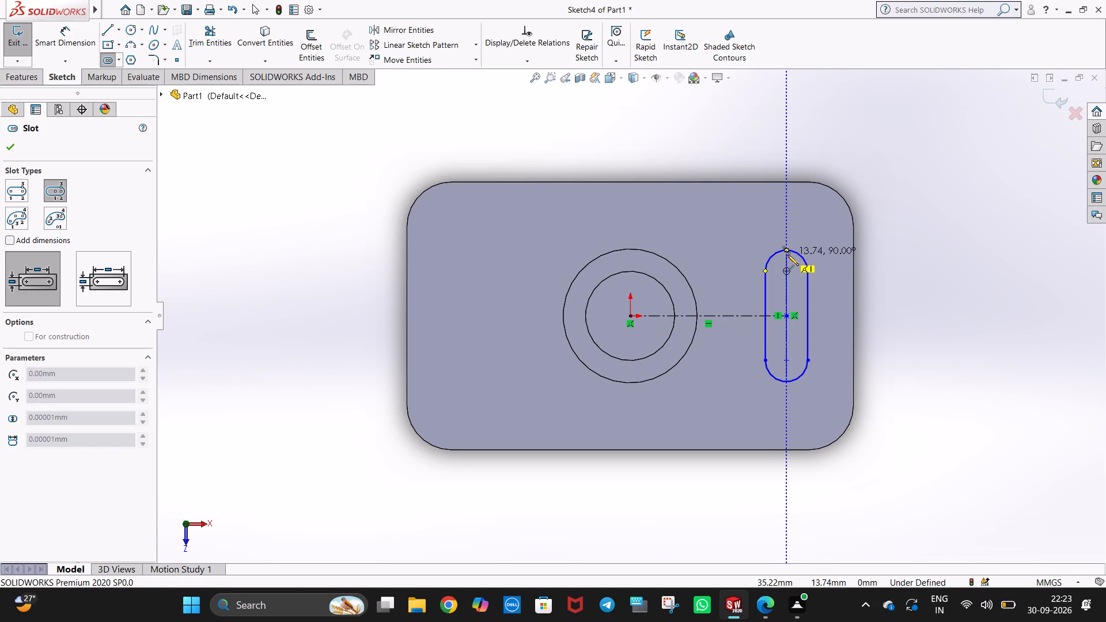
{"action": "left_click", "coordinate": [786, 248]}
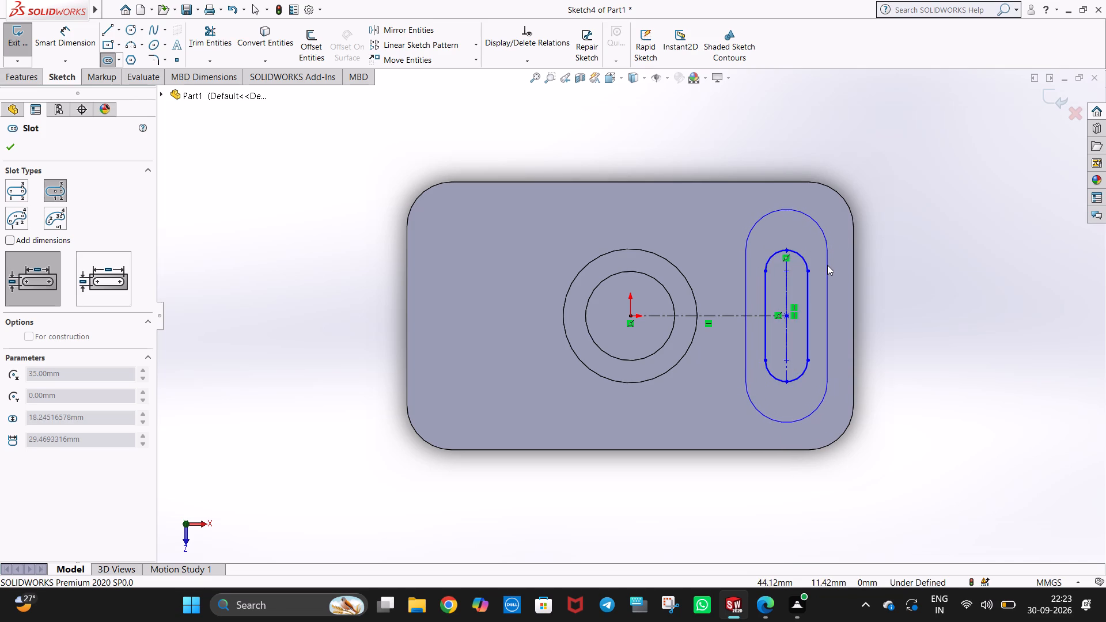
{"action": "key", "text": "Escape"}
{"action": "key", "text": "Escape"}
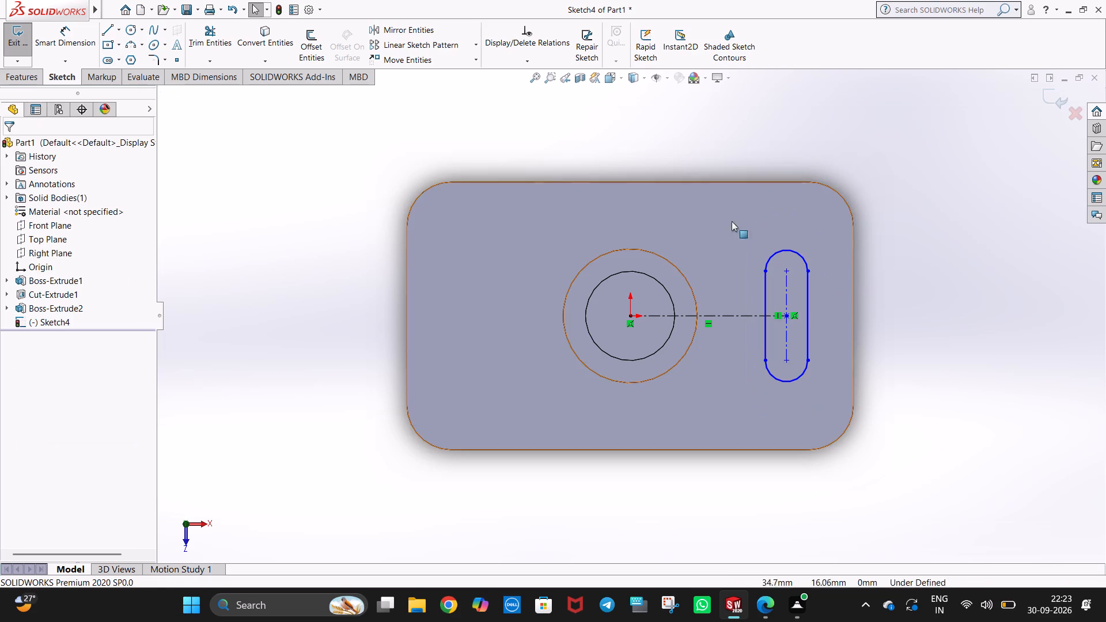
Dimension the slot's centre-to-centre length and set it to 20 mm.
{"action": "scroll", "coordinate": [803, 312], "scroll_direction": "down", "scroll_amount": 3}
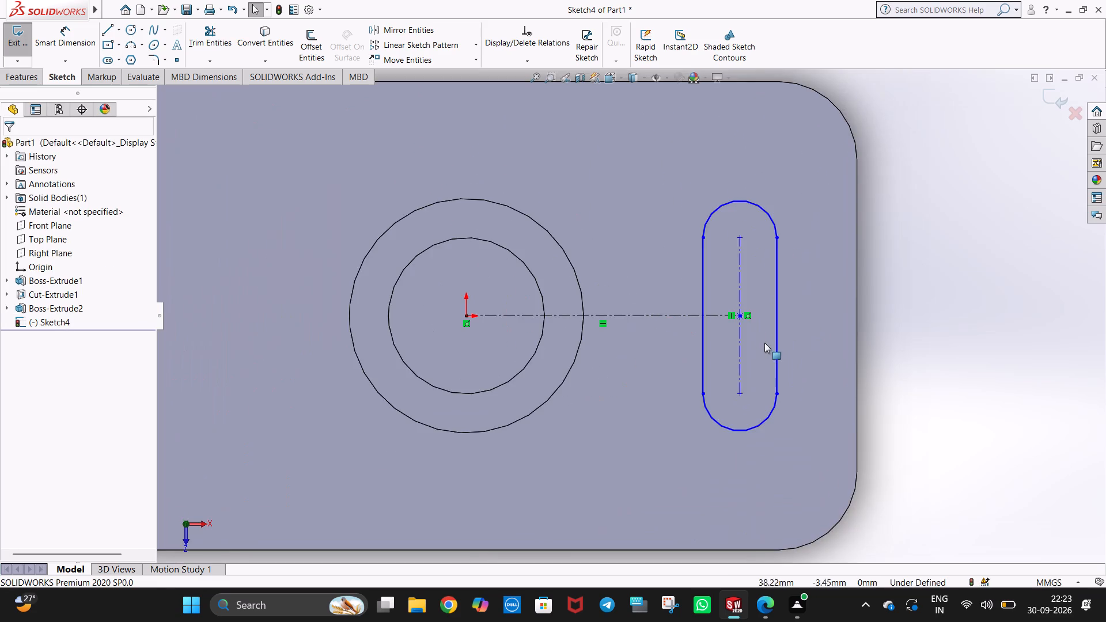
{"action": "scroll", "coordinate": [764, 343], "scroll_direction": "down", "scroll_amount": 2}
{"action": "scroll", "coordinate": [728, 338], "scroll_direction": "up", "scroll_amount": 5}
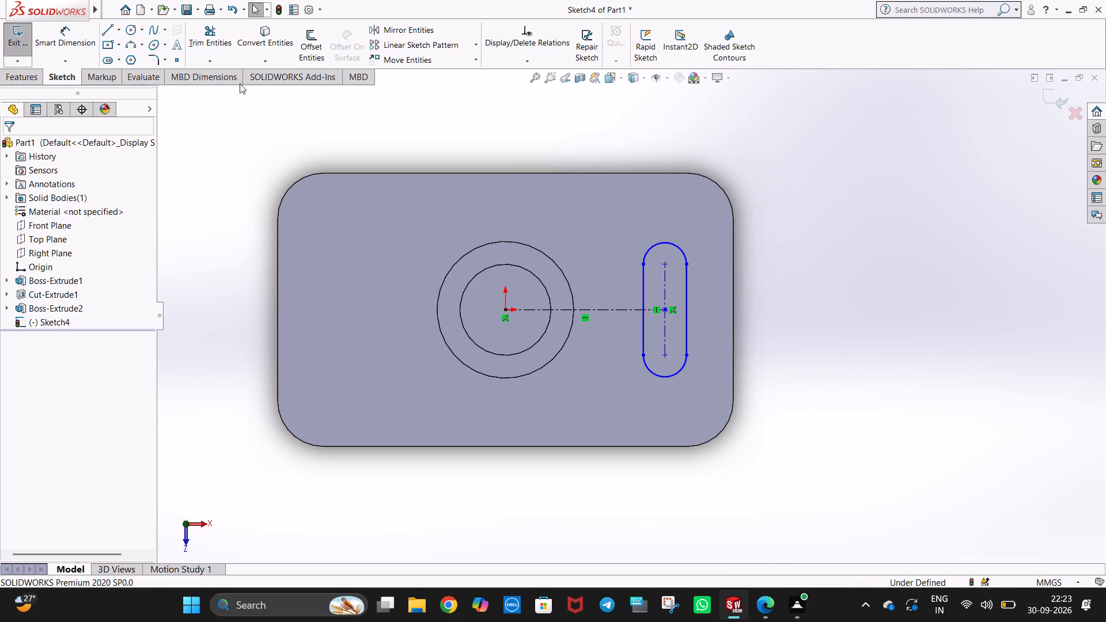
{"action": "left_click", "coordinate": [59, 44]}
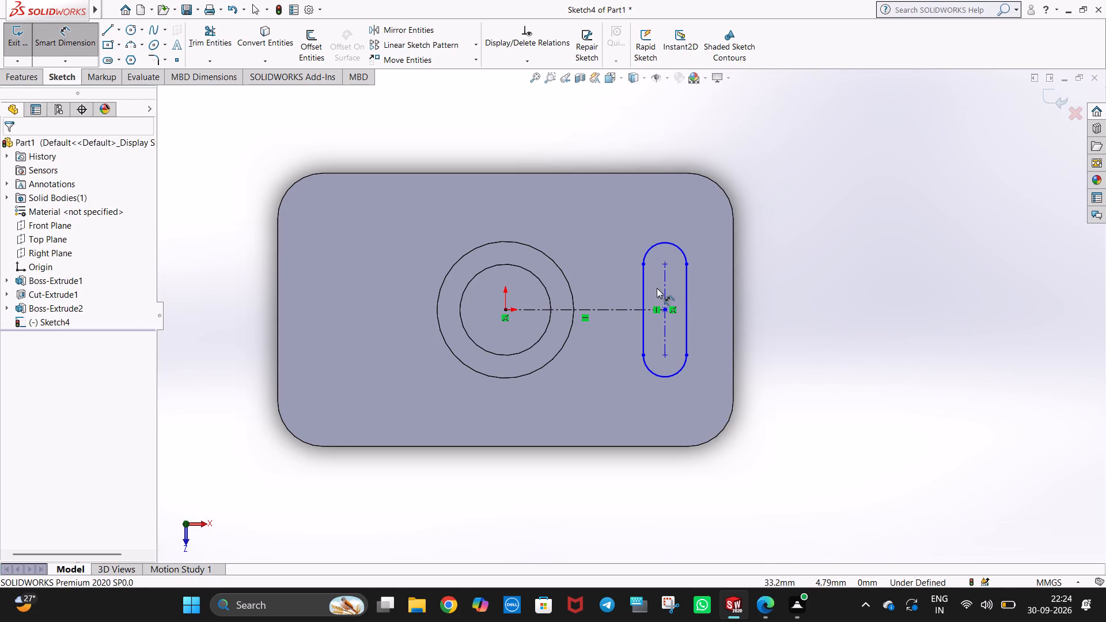
{"action": "left_click", "coordinate": [666, 283]}
{"action": "left_click", "coordinate": [714, 311]}
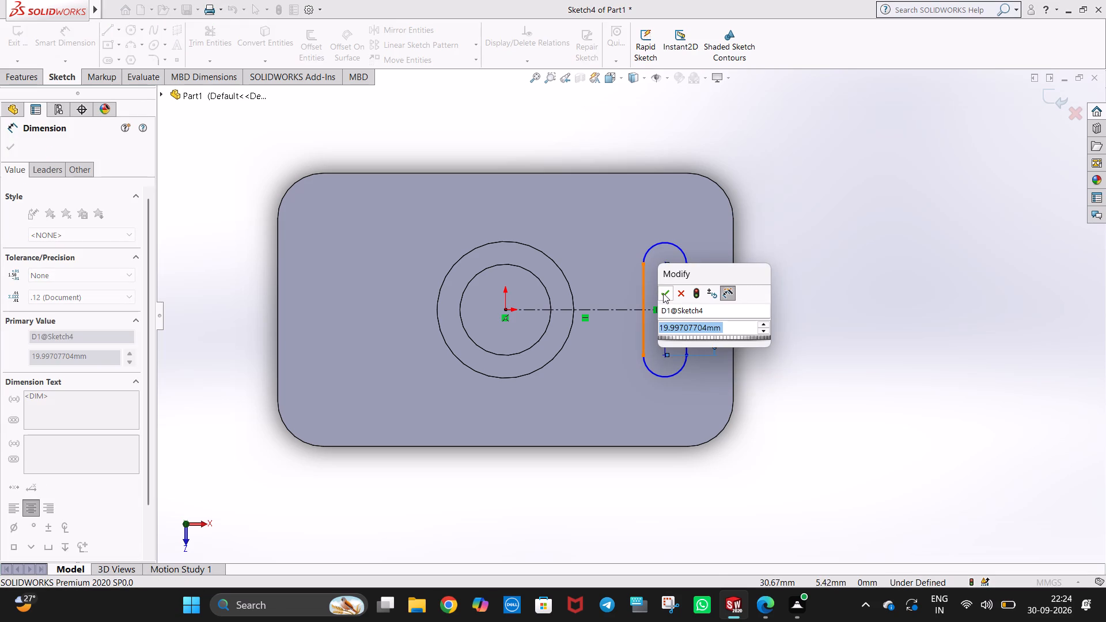
{"action": "left_click", "coordinate": [663, 293]}
{"action": "left_click", "coordinate": [831, 314]}
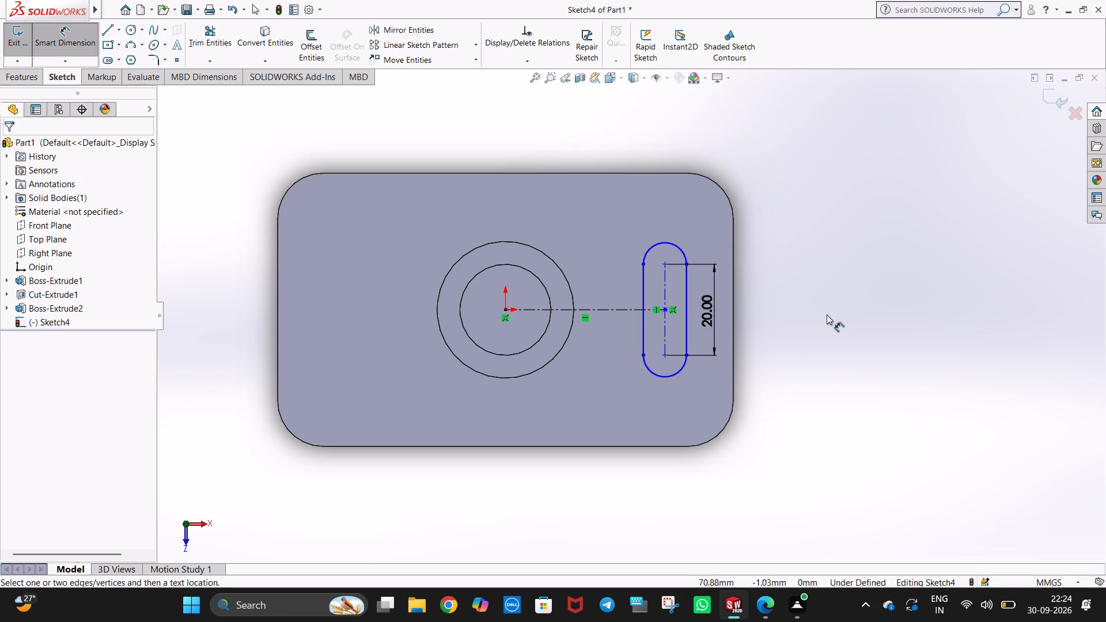
{"action": "double_click", "coordinate": [709, 312]}
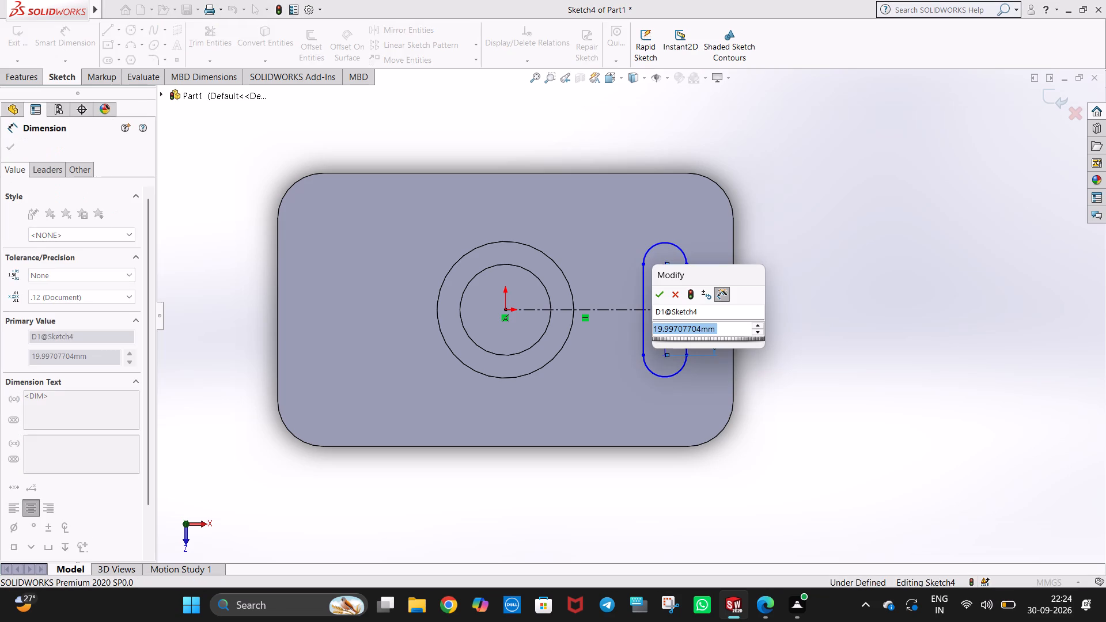
{"action": "type", "text": "20"}
{"action": "key", "text": "Return"}
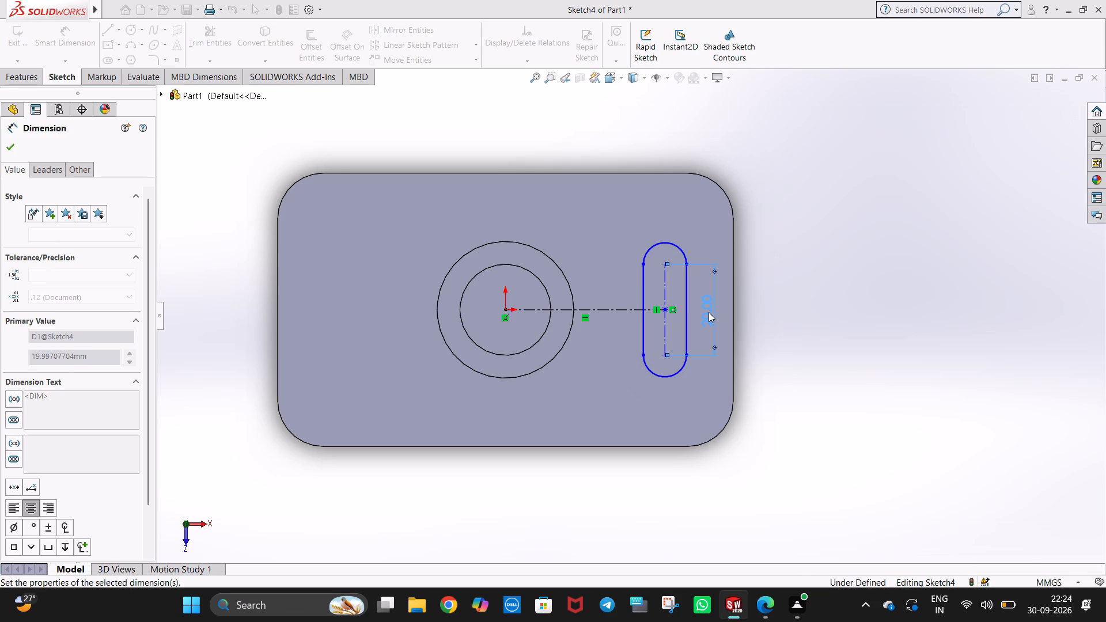
{"action": "left_click", "coordinate": [772, 318]}
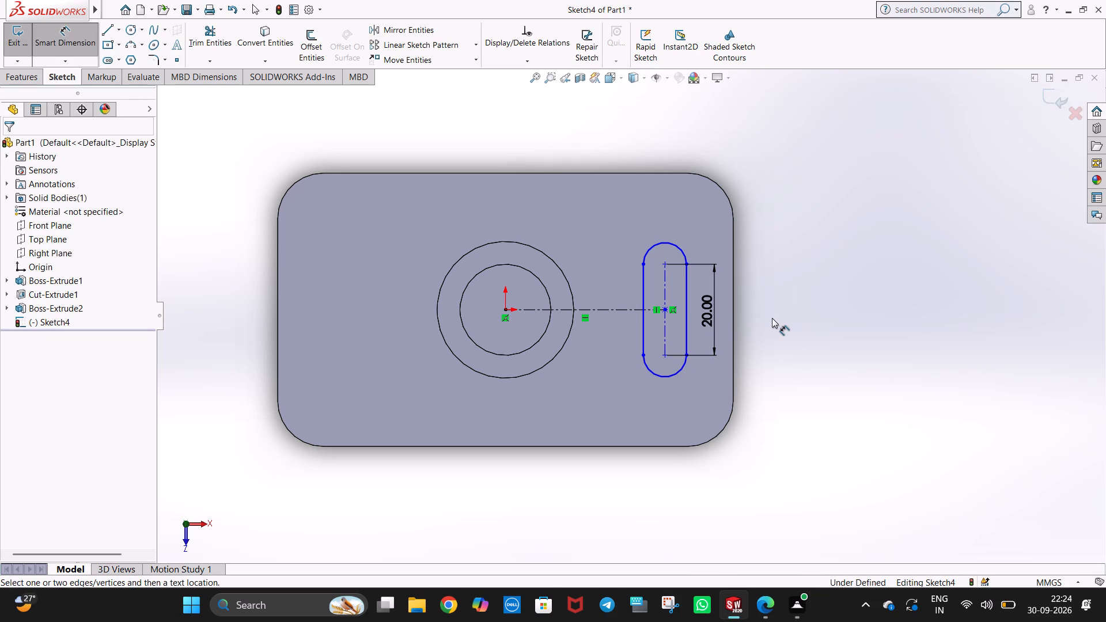
Dimension the slot's width between its two straight sides and set it to 10 mm.
{"action": "left_click", "coordinate": [55, 42]}
{"action": "left_click", "coordinate": [74, 43]}
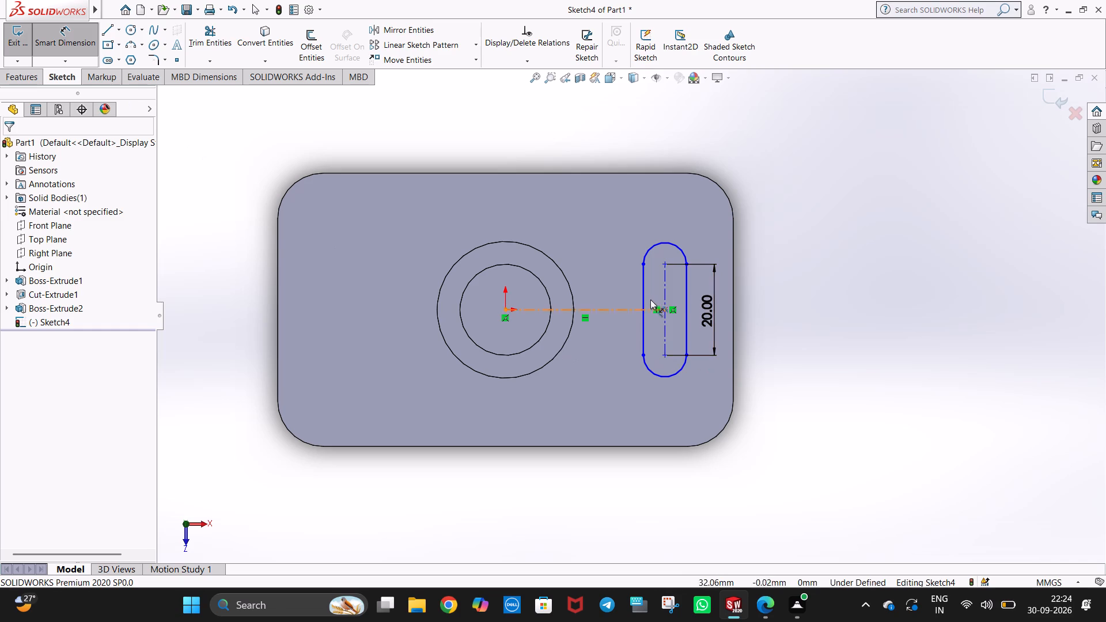
{"action": "left_click", "coordinate": [643, 302]}
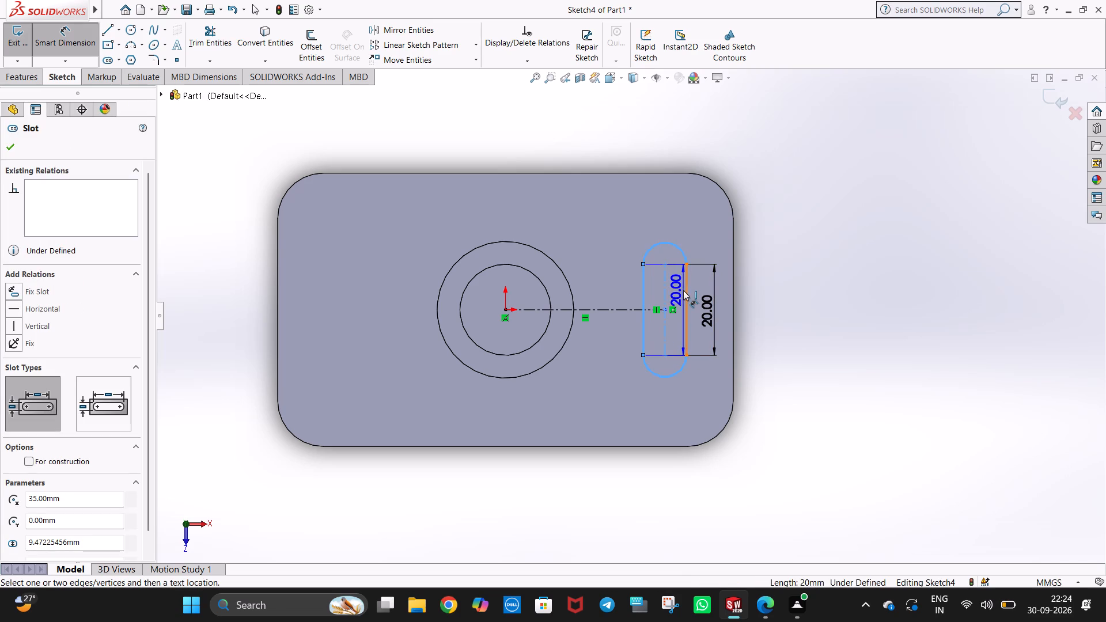
{"action": "left_click", "coordinate": [685, 292]}
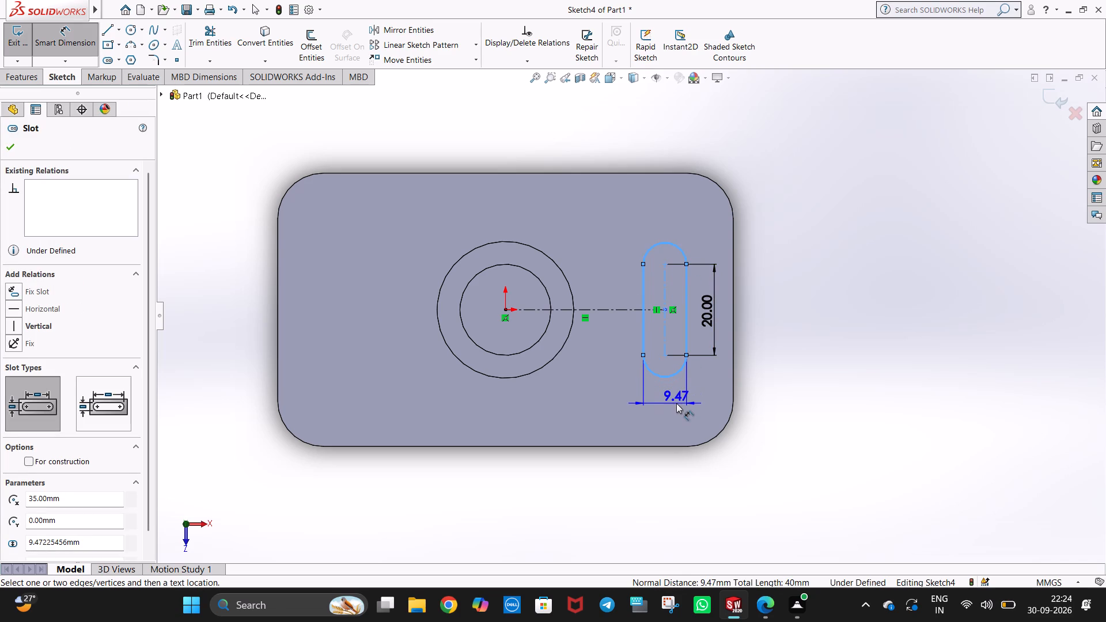
{"action": "left_click", "coordinate": [671, 408]}
{"action": "type", "text": "10"}
{"action": "key", "text": "Return"}
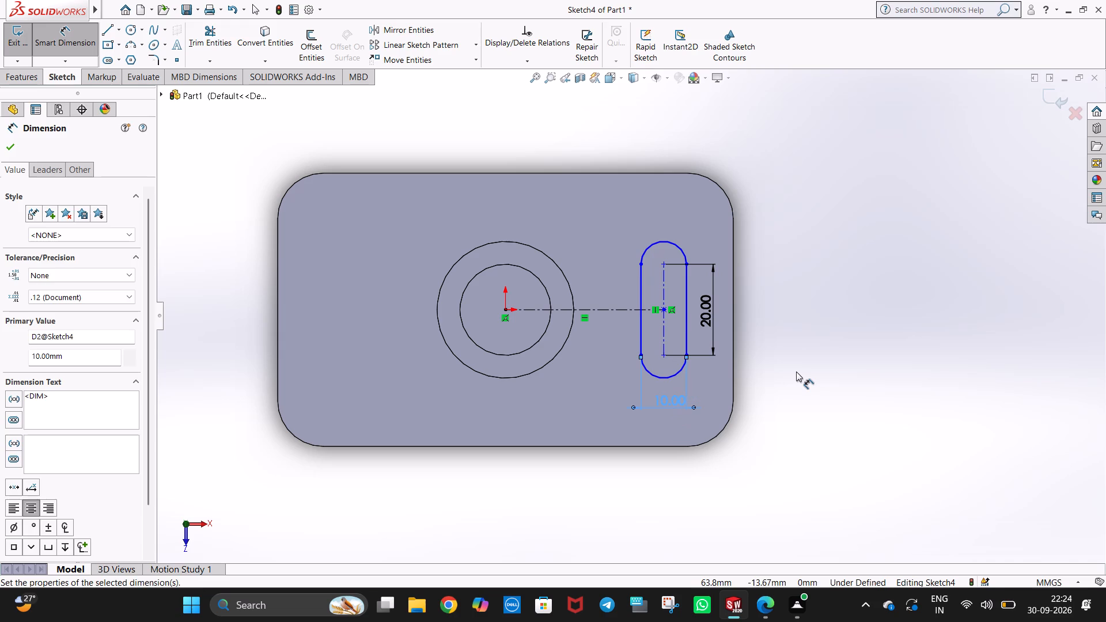
{"action": "left_click", "coordinate": [796, 371]}
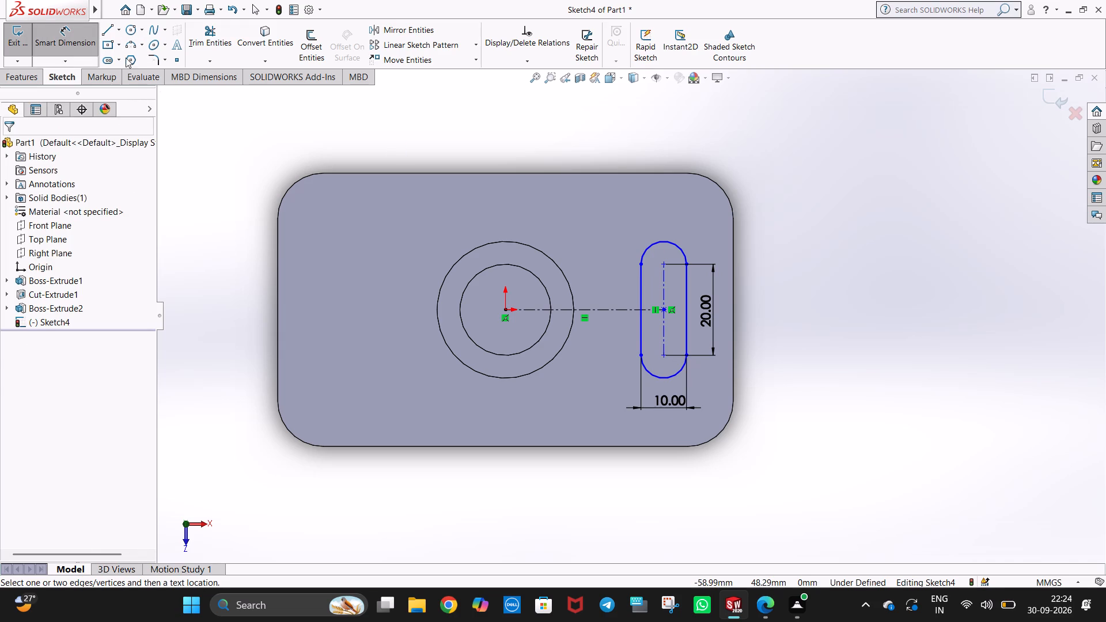
Sketch a larger vertical centerpoint slot around the first from the same centre, about 36 mm between arc centres and about 17 mm wide.
{"action": "left_click", "coordinate": [110, 63]}
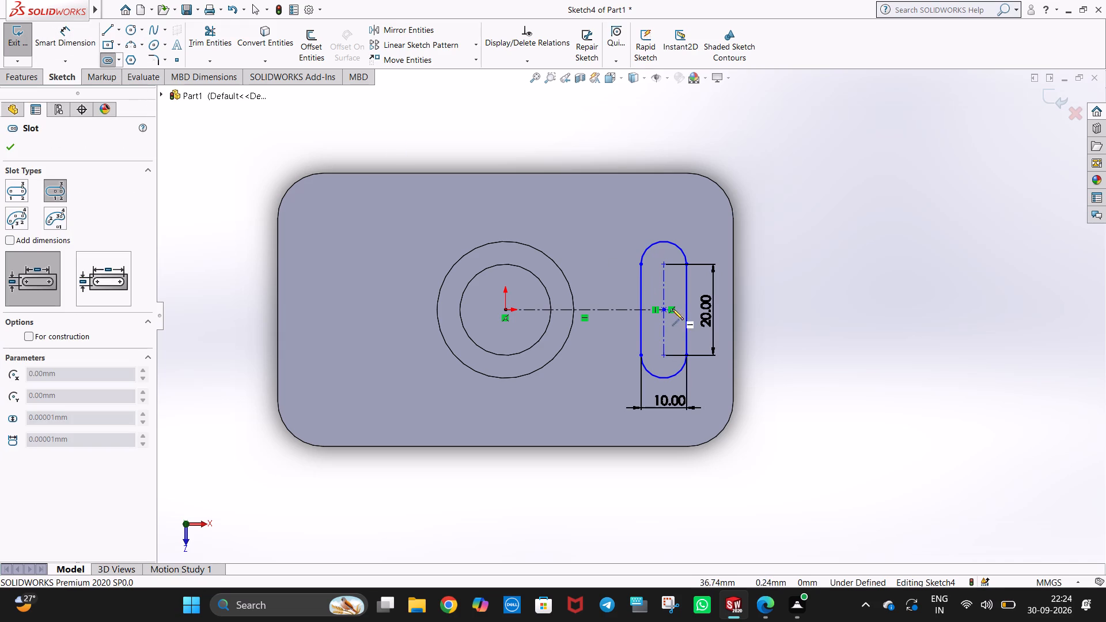
{"action": "left_click", "coordinate": [663, 309]}
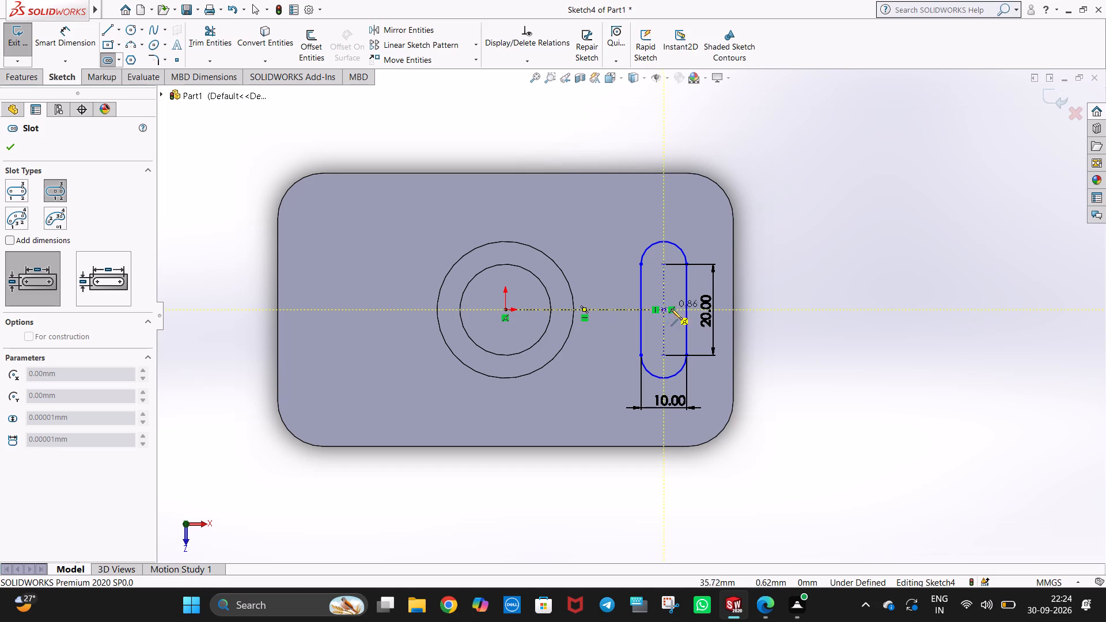
{"action": "left_click", "coordinate": [664, 228]}
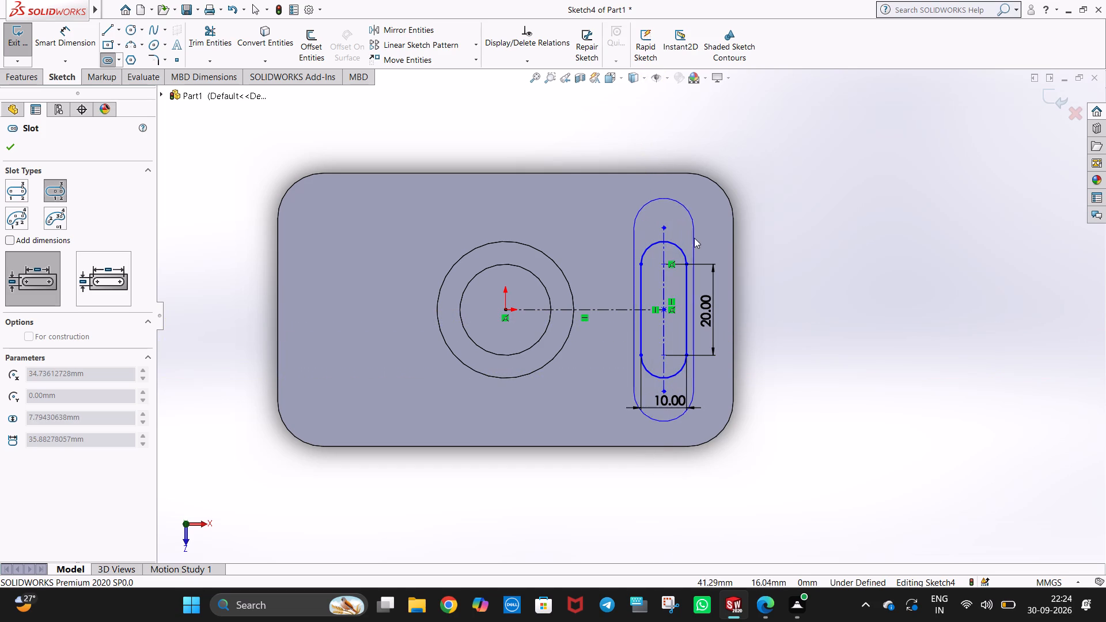
{"action": "left_click", "coordinate": [702, 240]}
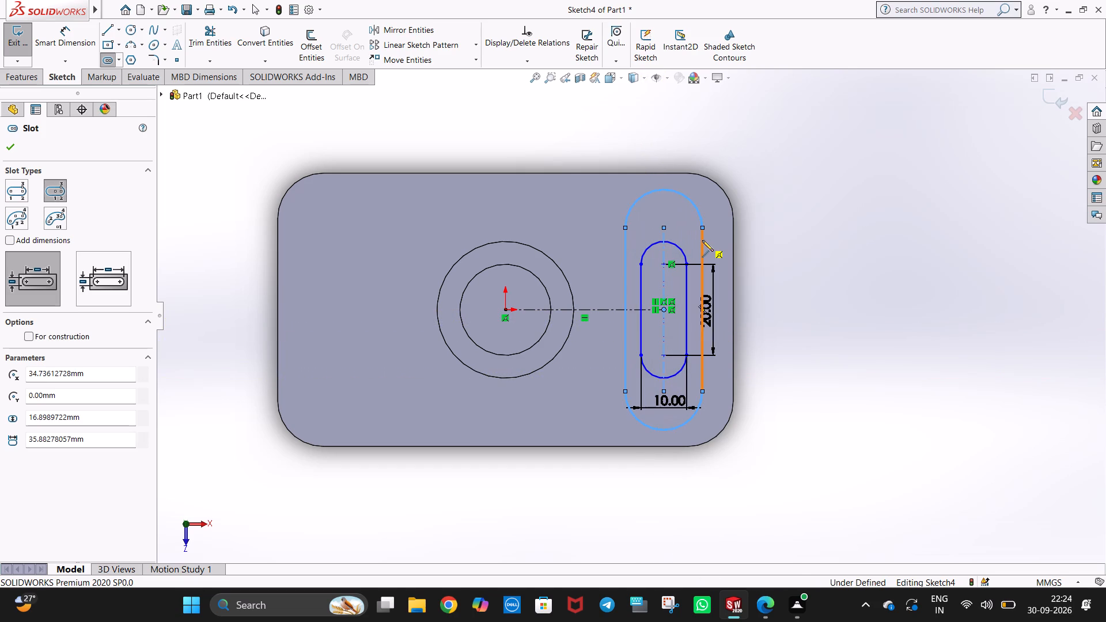
{"action": "key", "text": "Escape"}
{"action": "key", "text": "Escape"}
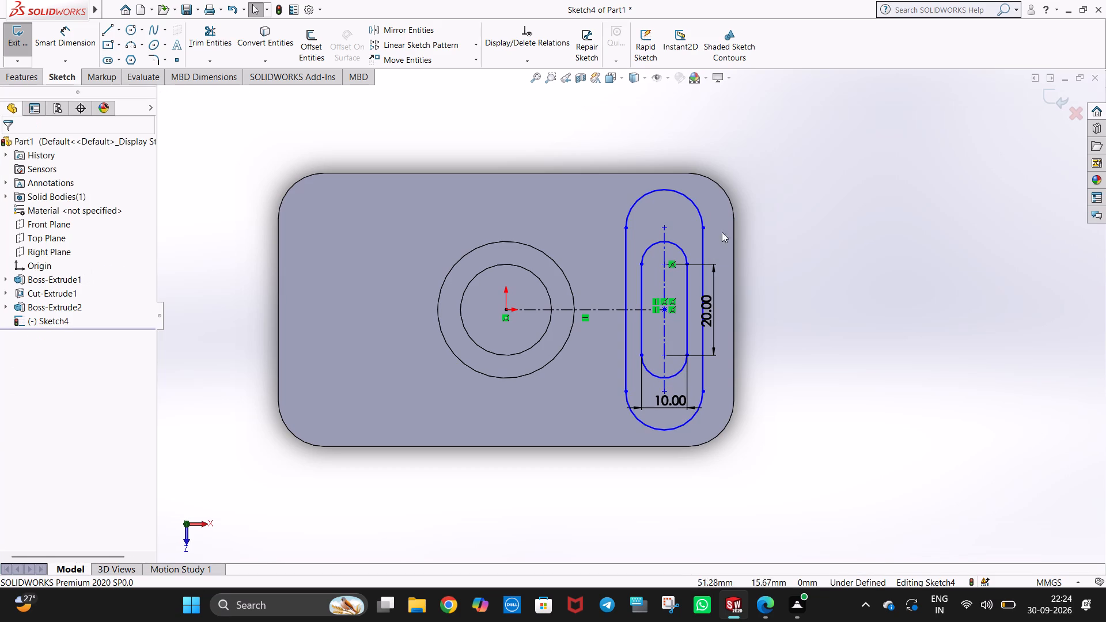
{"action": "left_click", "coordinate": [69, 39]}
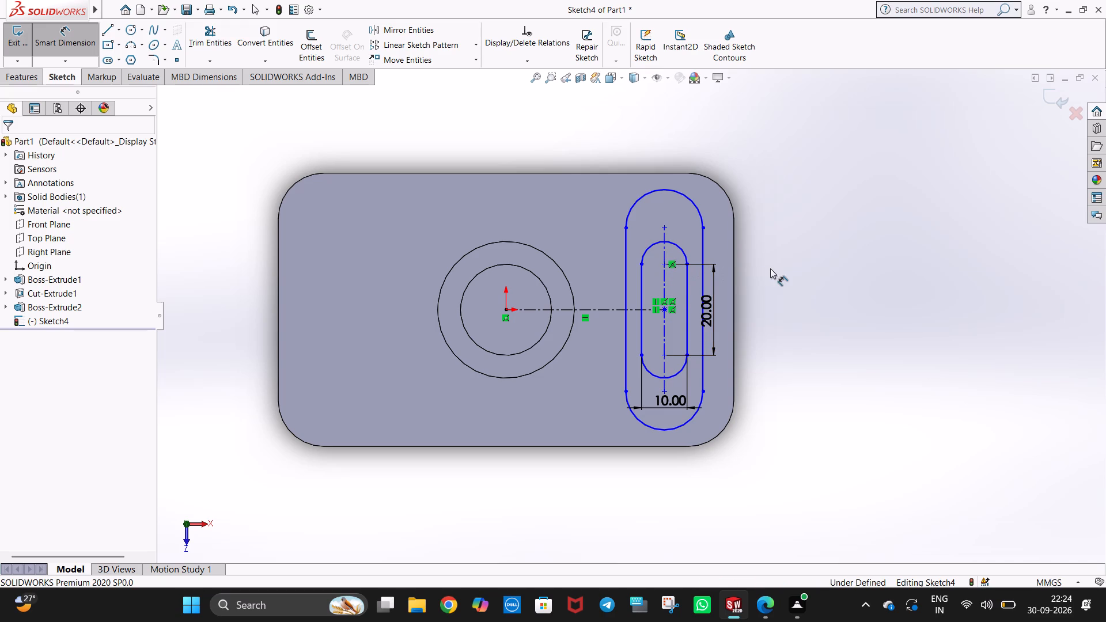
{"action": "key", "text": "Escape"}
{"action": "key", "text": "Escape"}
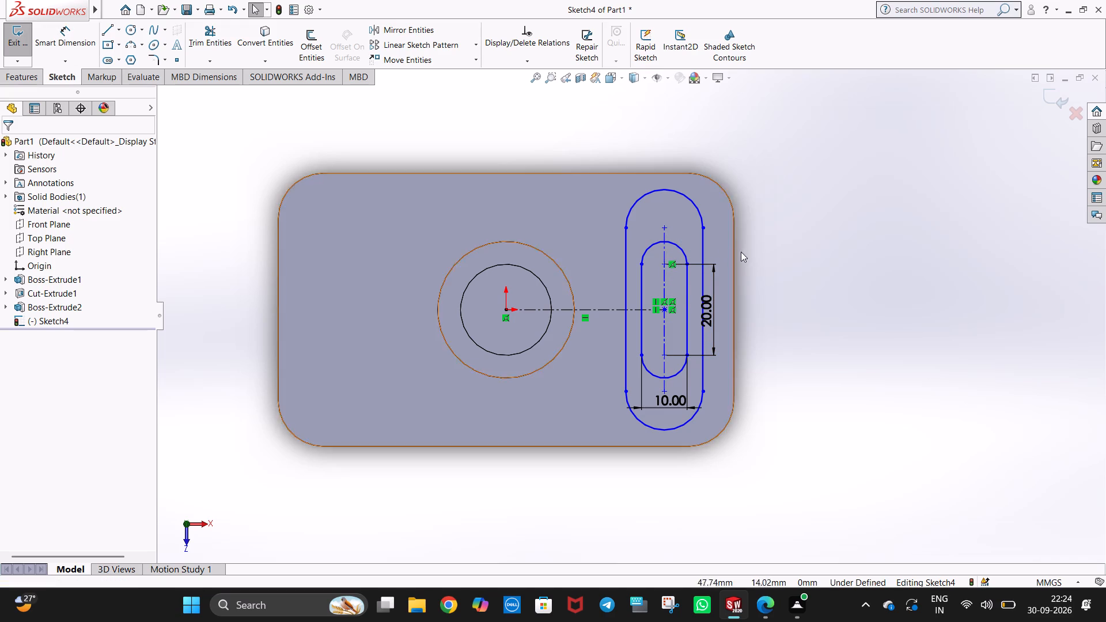
Constrain the outer slot's upper arc centre to the inner slot's upper arc centre with vertical and coincident relations.
{"action": "left_click", "coordinate": [665, 228], "text": "ctrl"}
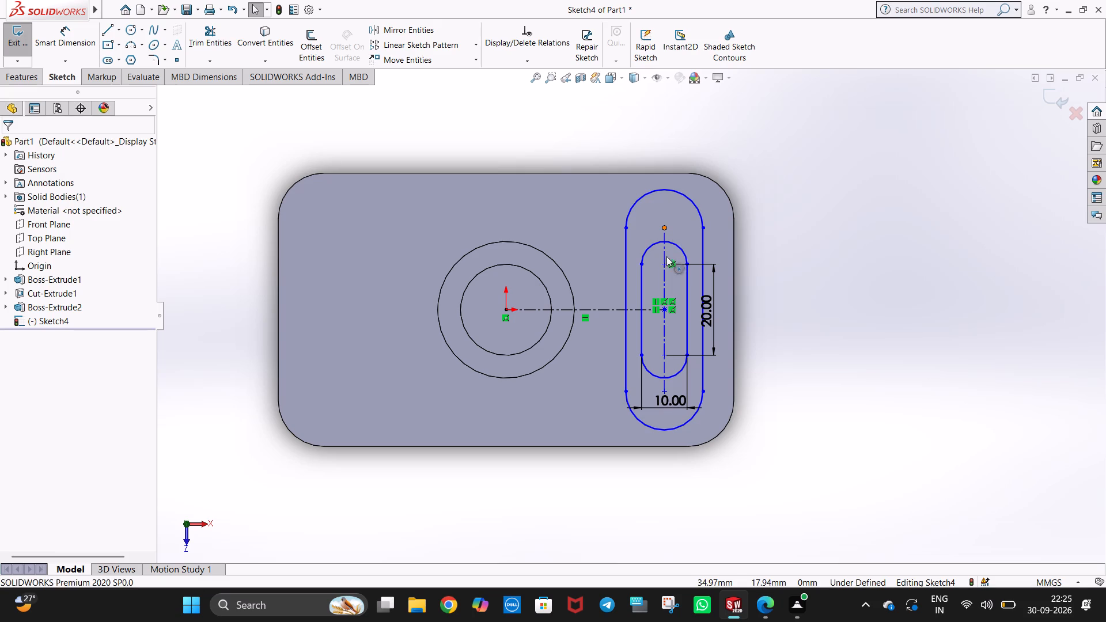
{"action": "left_click", "coordinate": [662, 264], "text": "ctrl"}
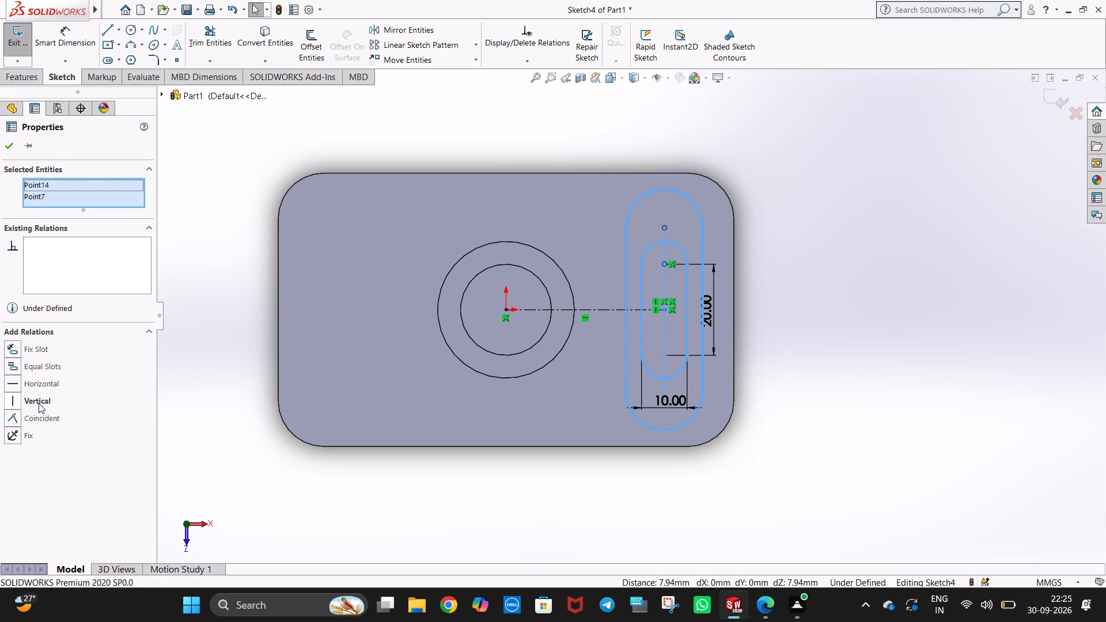
{"action": "left_click", "coordinate": [39, 403], "text": "ctrl"}
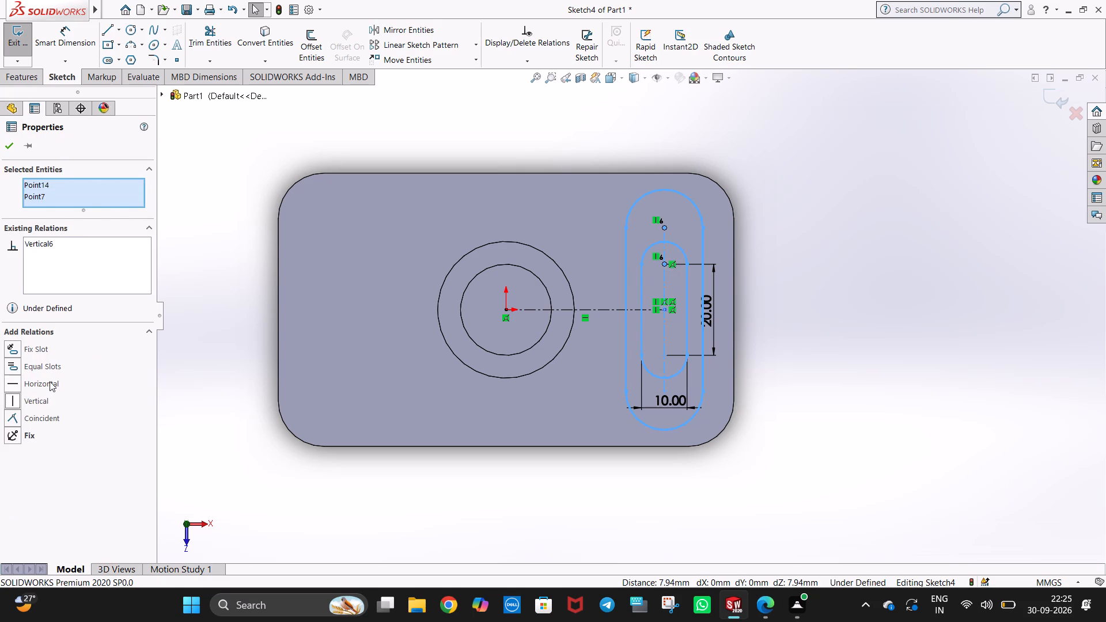
{"action": "key", "text": "Escape"}
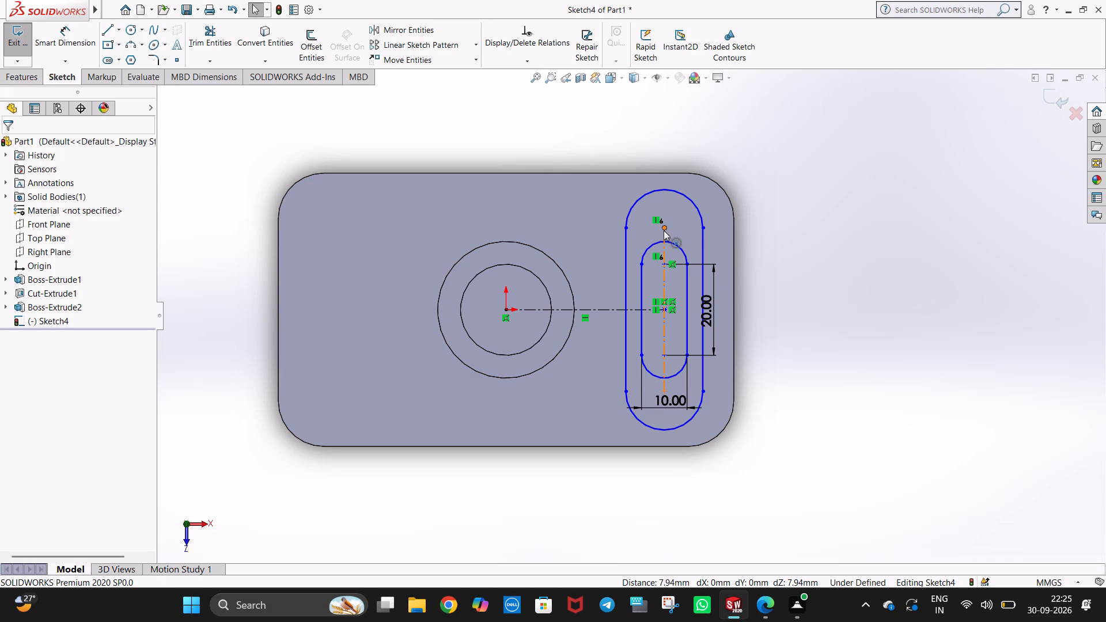
{"action": "left_click", "coordinate": [664, 230], "text": "ctrl"}
{"action": "left_click", "coordinate": [664, 263], "text": "ctrl"}
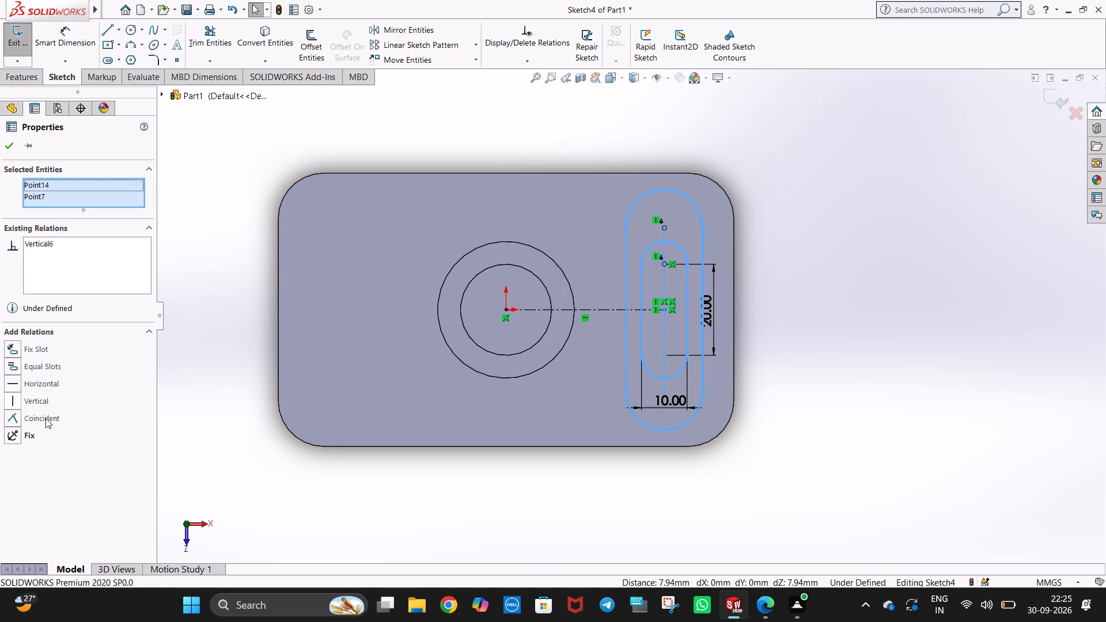
{"action": "left_click", "coordinate": [46, 418], "text": "ctrl"}
{"action": "left_click", "coordinate": [822, 282]}
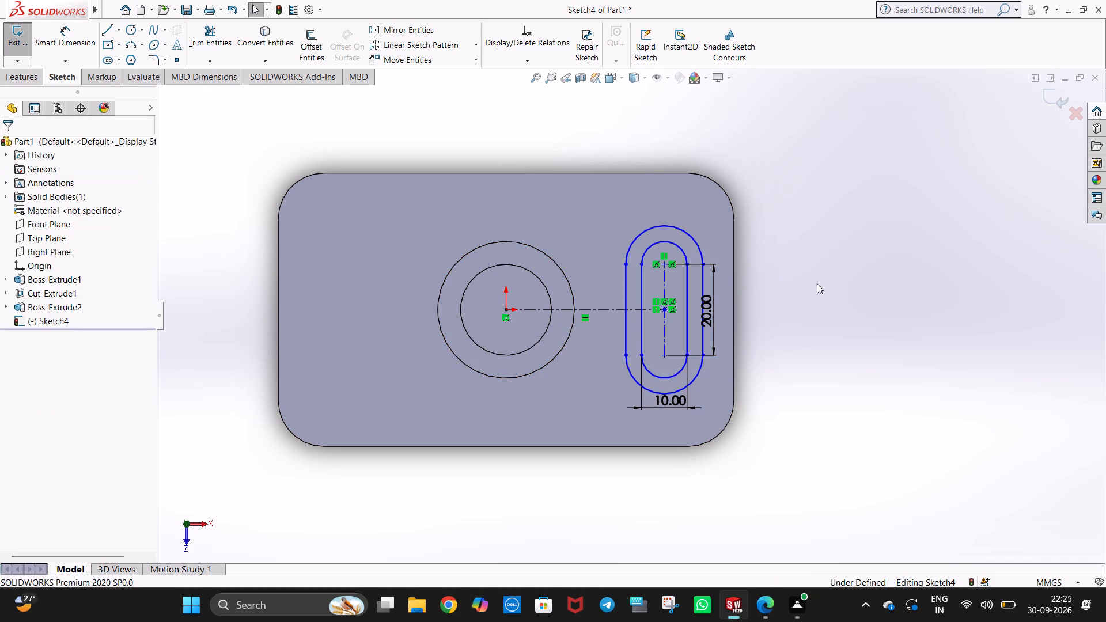
Dimension the outer slot's width between its two straight sides and set it to 20 mm.
{"action": "left_click", "coordinate": [55, 39]}
{"action": "left_click", "coordinate": [626, 326]}
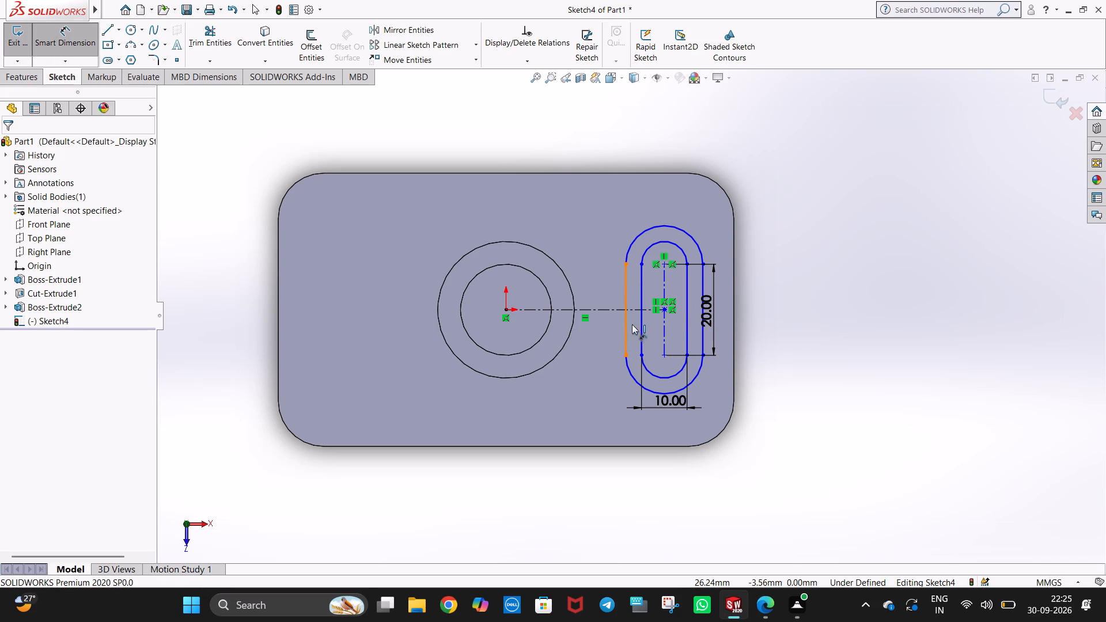
{"action": "left_click", "coordinate": [703, 336]}
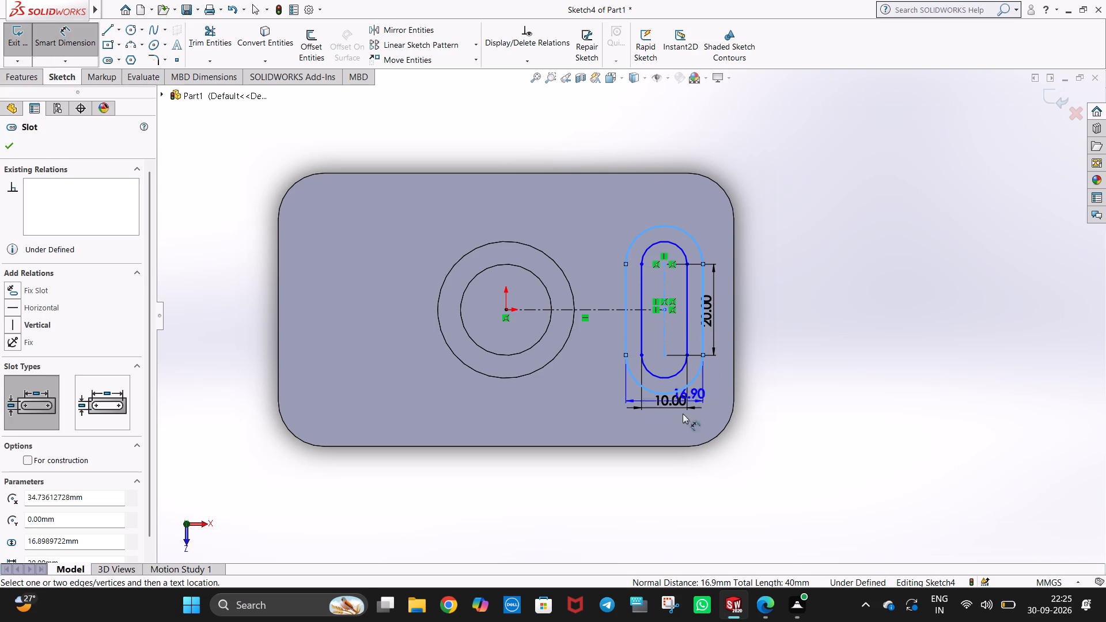
{"action": "left_click", "coordinate": [669, 439]}
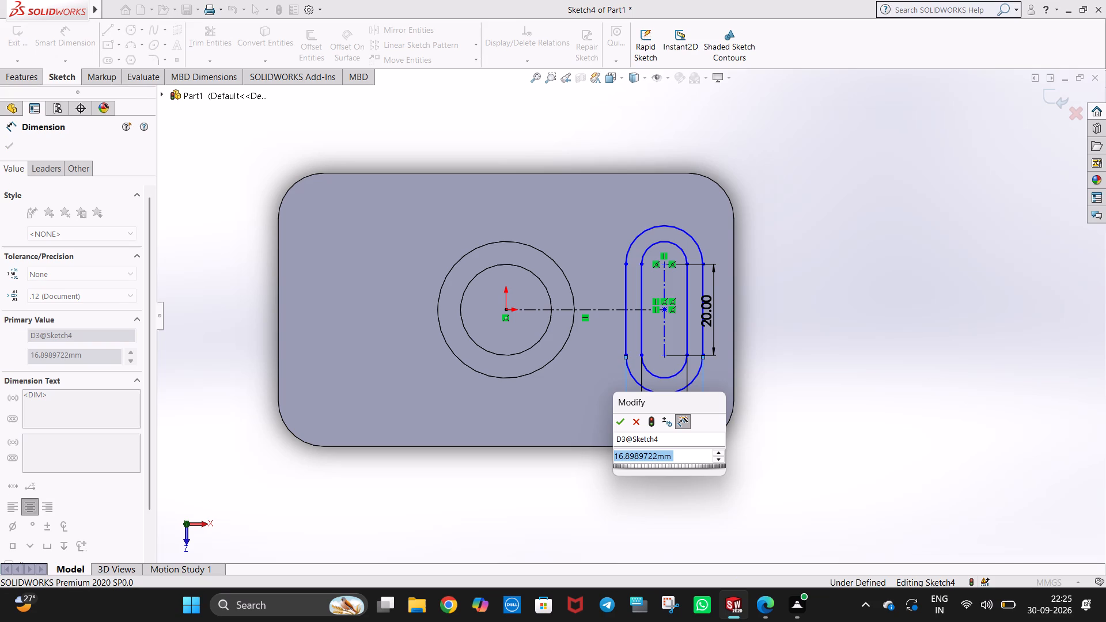
{"action": "type", "text": "20"}
{"action": "key", "text": "Return"}
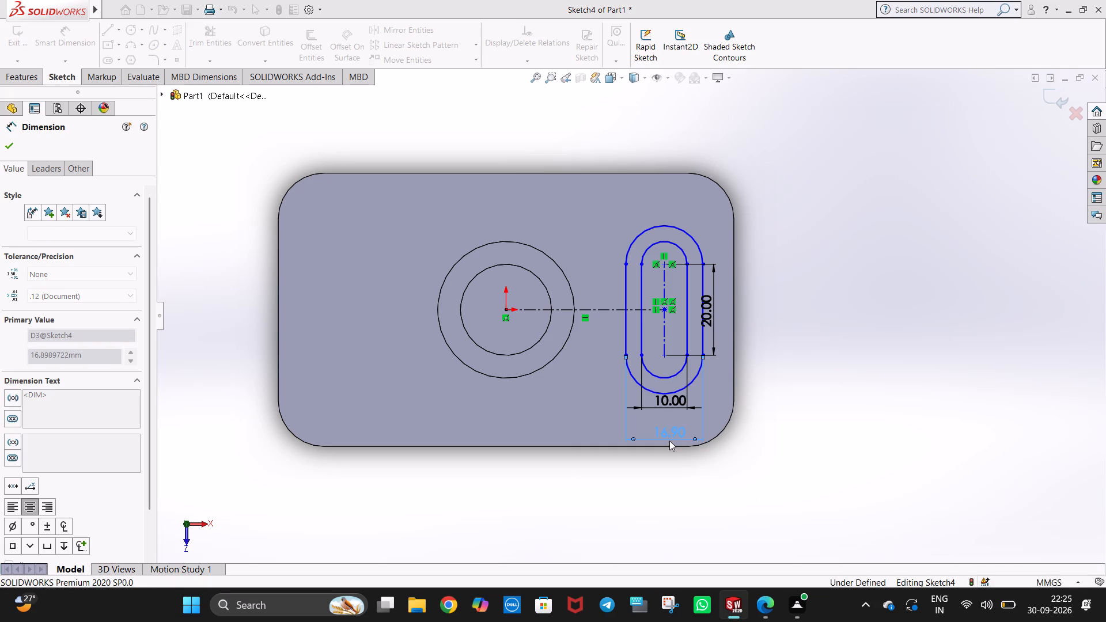
{"action": "left_click", "coordinate": [787, 386]}
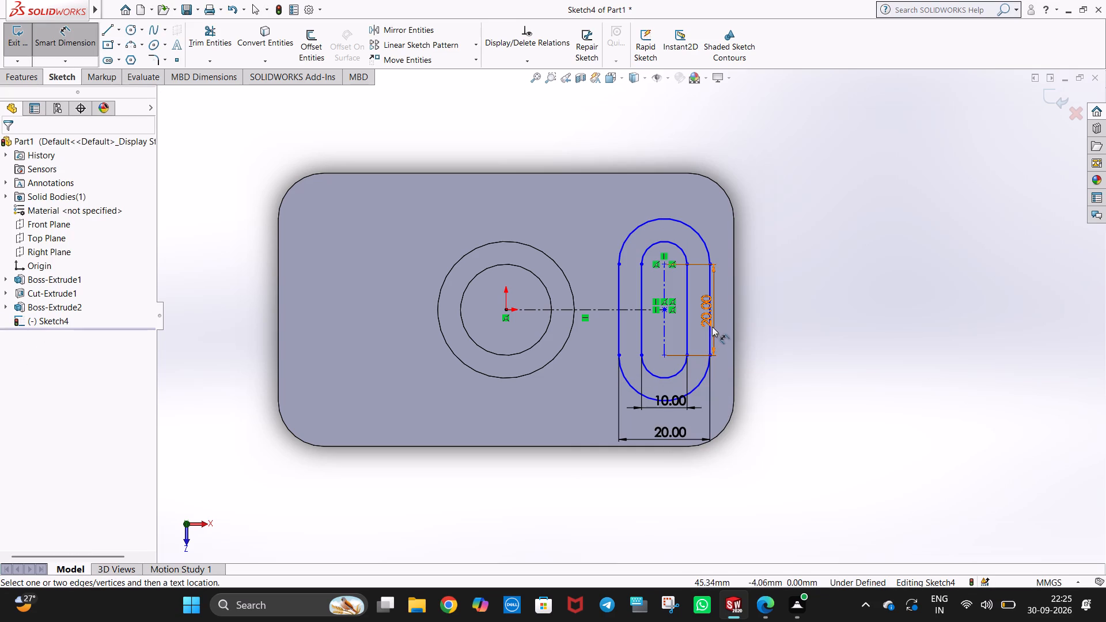
Reposition the slot length dimension outside the block and the inner slot's width dimension slightly farther from the slots.
{"action": "left_click_drag", "start_coordinate": [710, 318], "coordinate": [755, 312]}
{"action": "left_click", "coordinate": [774, 405]}
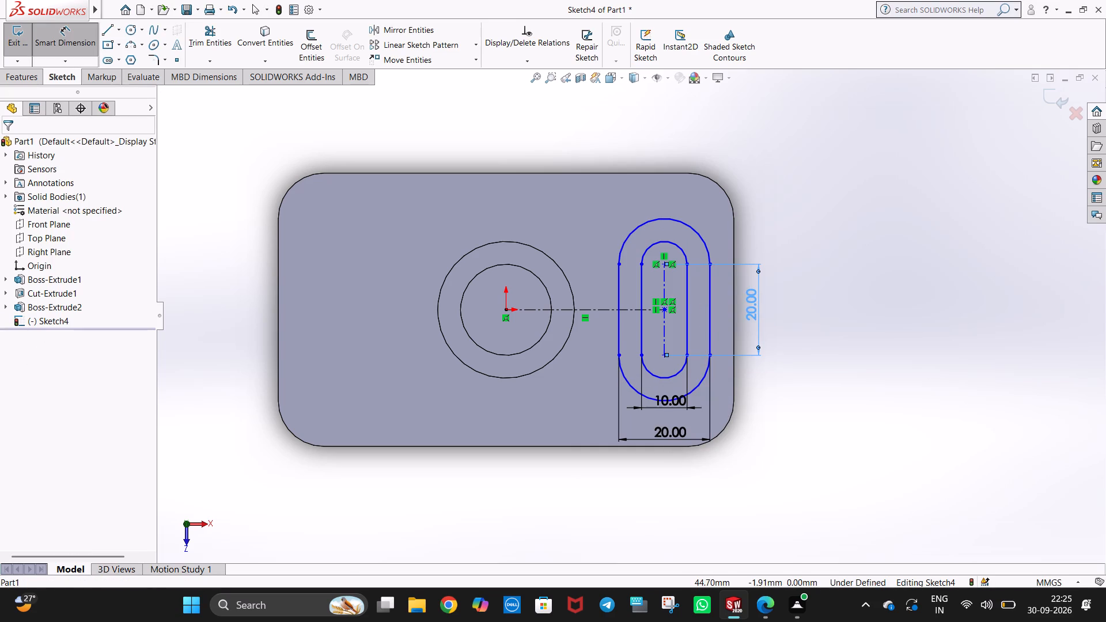
{"action": "left_click_drag", "start_coordinate": [681, 407], "coordinate": [678, 421]}
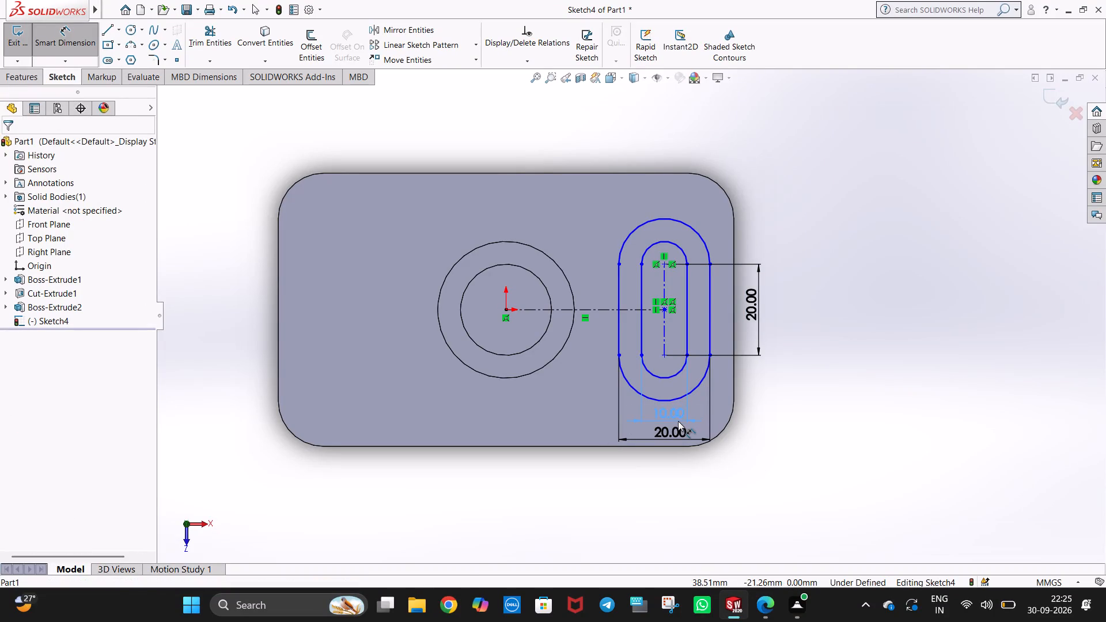
{"action": "left_click_drag", "start_coordinate": [678, 421], "coordinate": [677, 418]}
{"action": "left_click", "coordinate": [815, 430]}
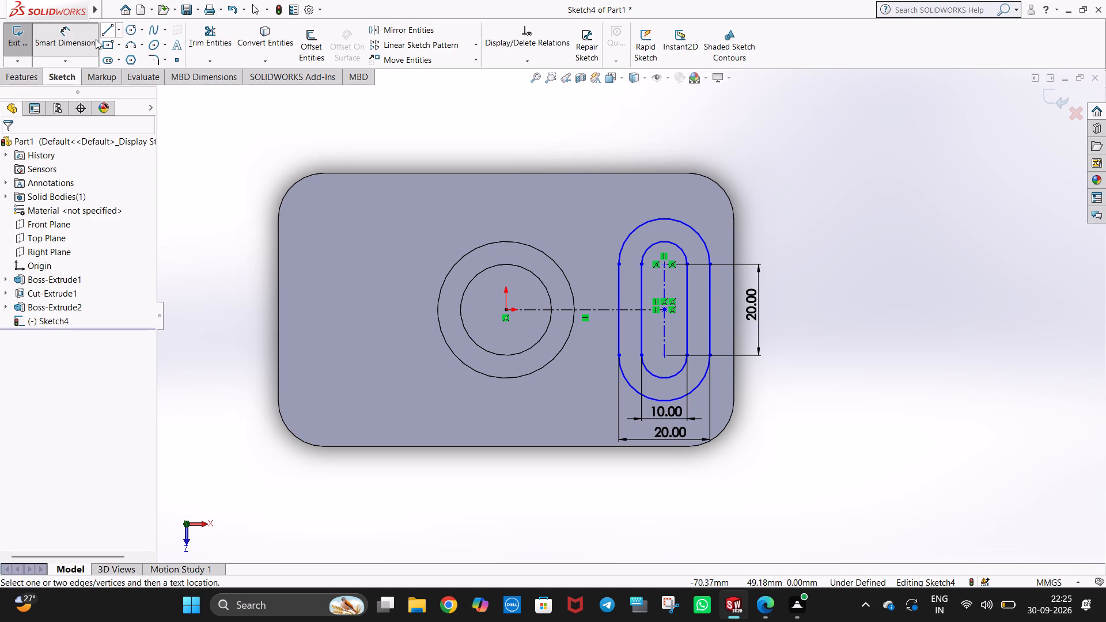
{"action": "key", "text": "Escape"}
Dimension the distance from the origin to the slots' common centre and set it to 35 mm.
{"action": "left_click", "coordinate": [75, 38]}
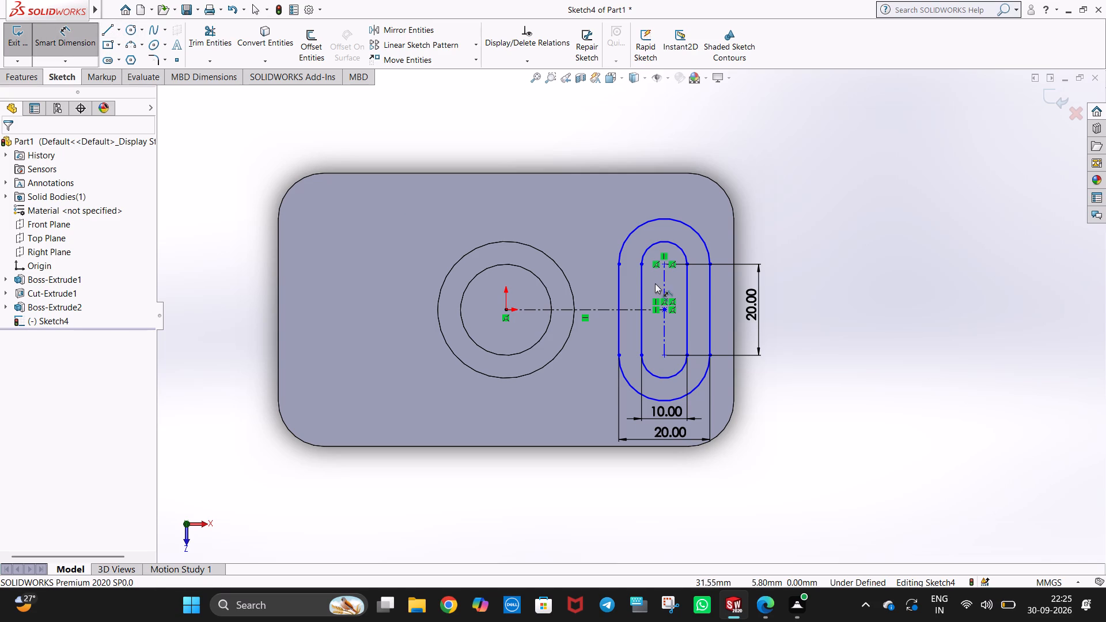
{"action": "left_click", "coordinate": [664, 309]}
{"action": "left_click", "coordinate": [506, 309]}
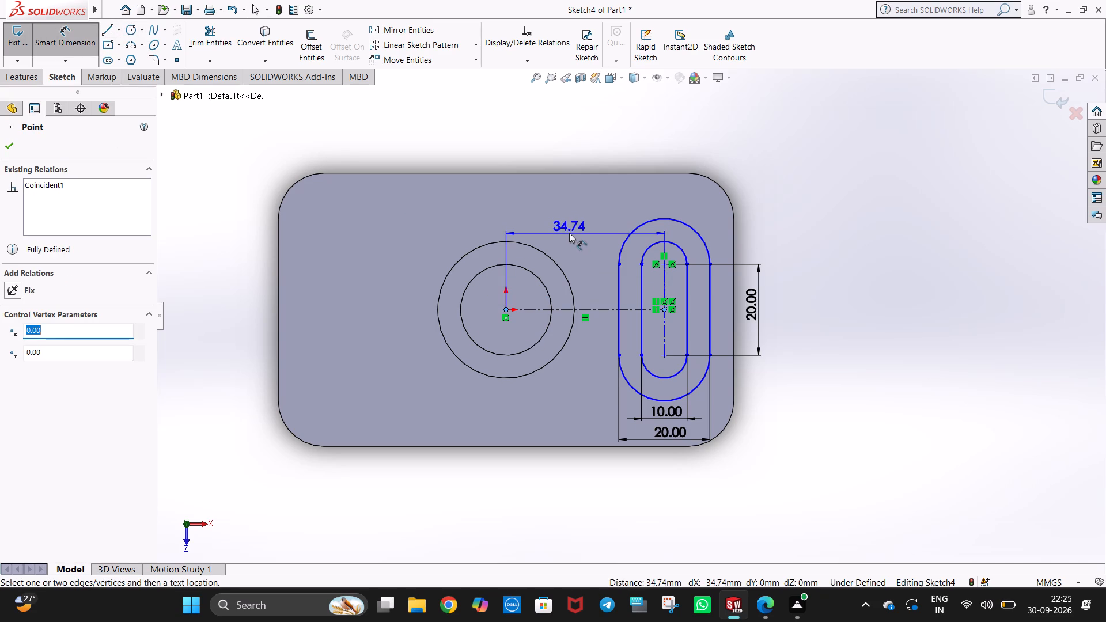
{"action": "left_click", "coordinate": [569, 233]}
{"action": "type", "text": "35"}
{"action": "key", "text": "Return"}
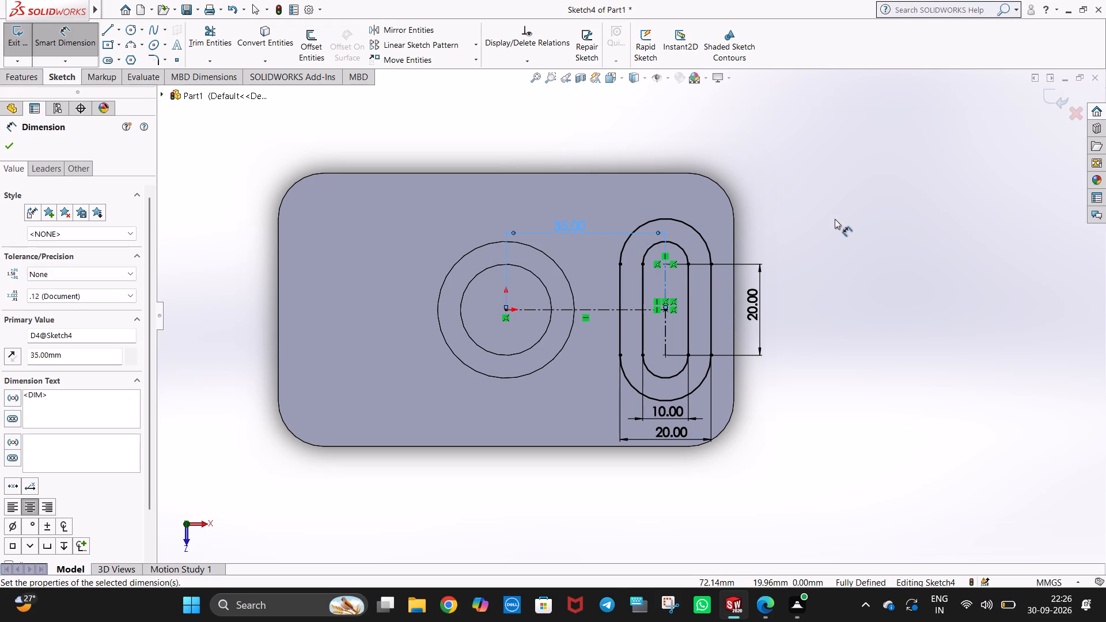
{"action": "left_click", "coordinate": [835, 219]}
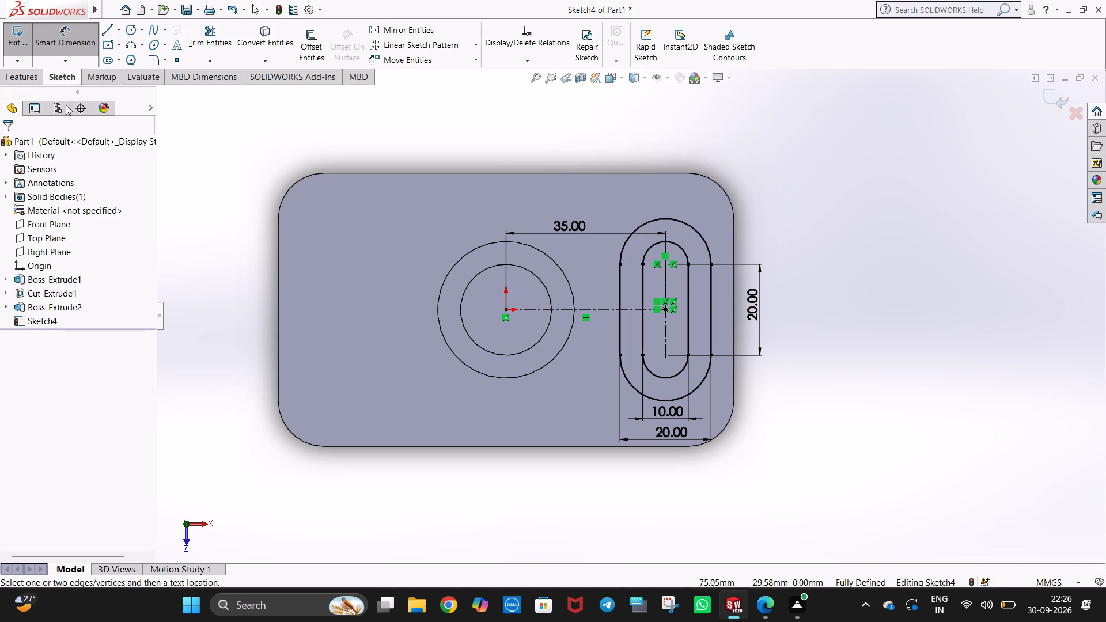
{"action": "key", "text": "Escape"}
Sketch a vertical centerline from the origin toward the block's notched long edge, ending short of that edge.
{"action": "left_click", "coordinate": [119, 32]}
{"action": "left_click", "coordinate": [129, 57]}
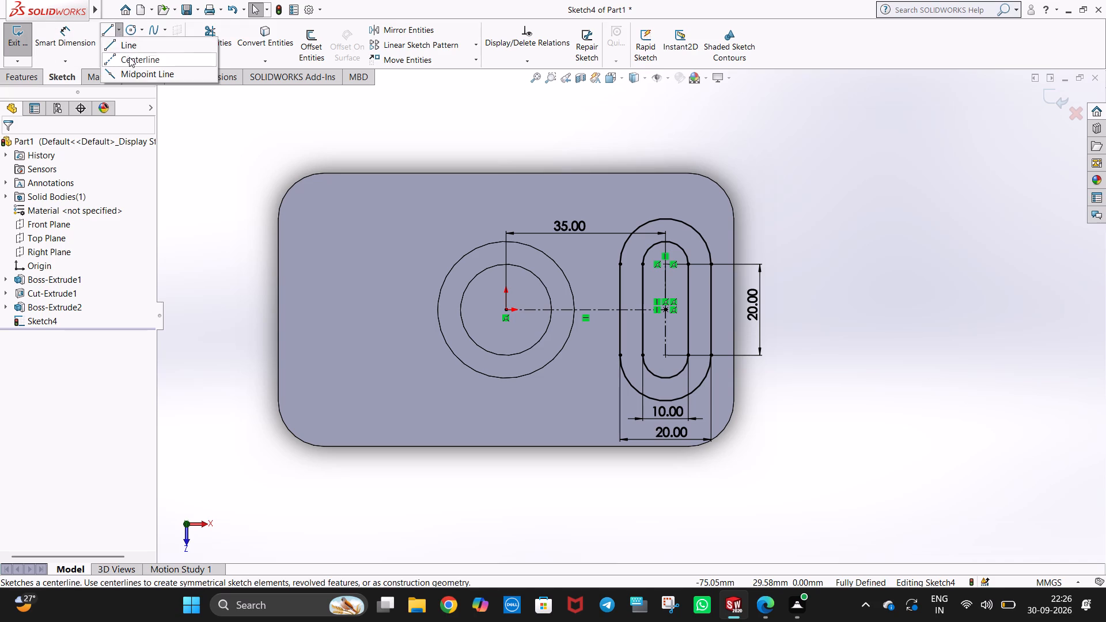
{"action": "left_click", "coordinate": [506, 308]}
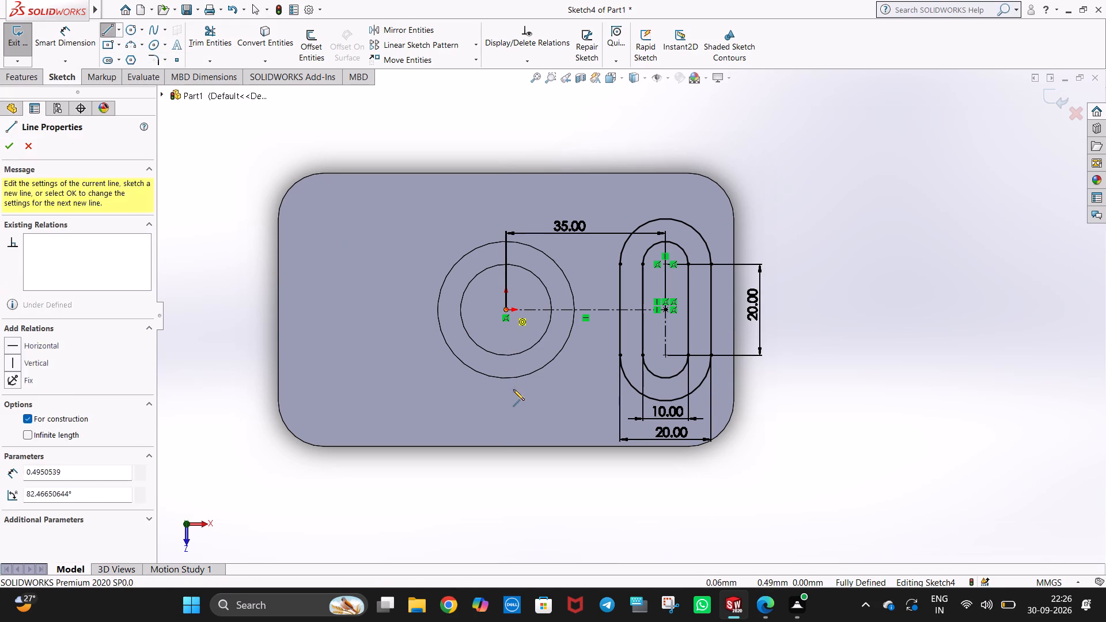
{"action": "left_click", "coordinate": [506, 407]}
{"action": "key", "text": "Escape"}
{"action": "key", "text": "Escape"}
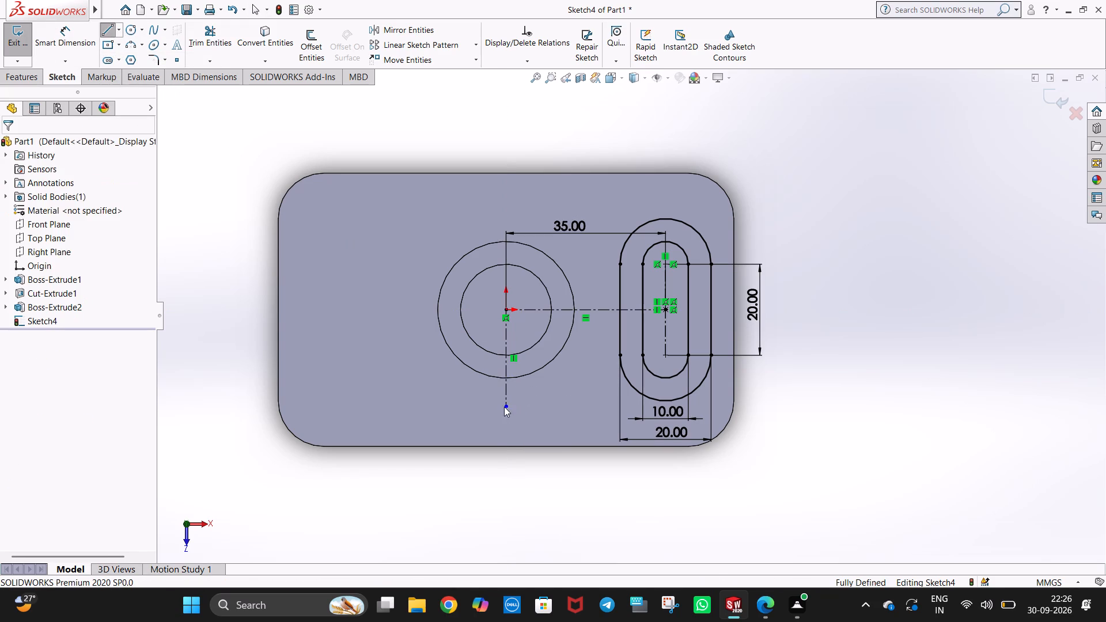
{"action": "left_click", "coordinate": [338, 117]}
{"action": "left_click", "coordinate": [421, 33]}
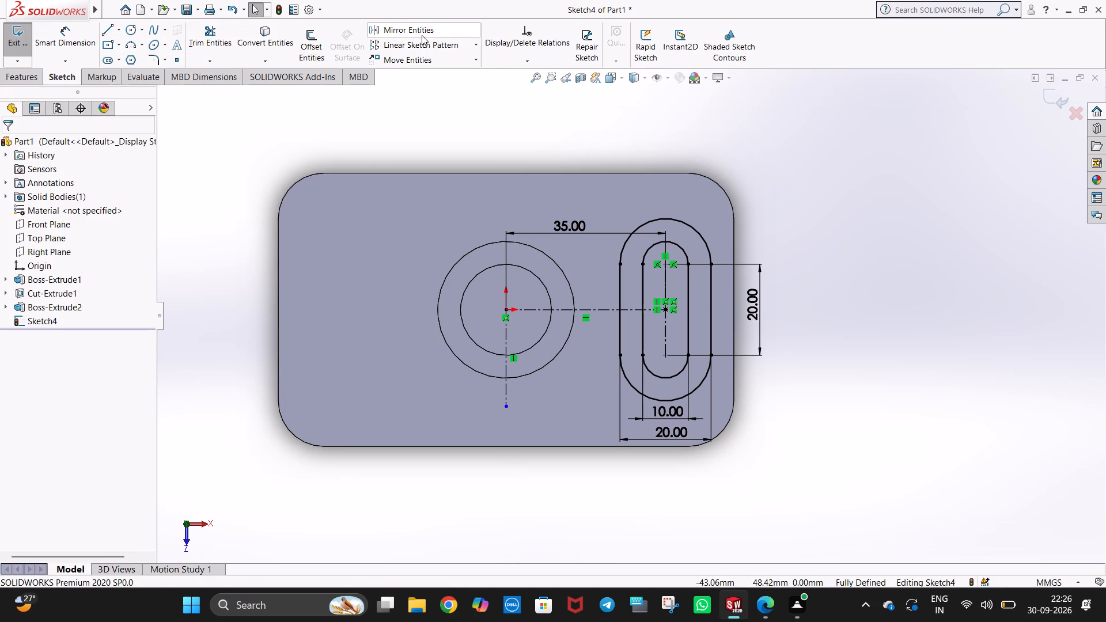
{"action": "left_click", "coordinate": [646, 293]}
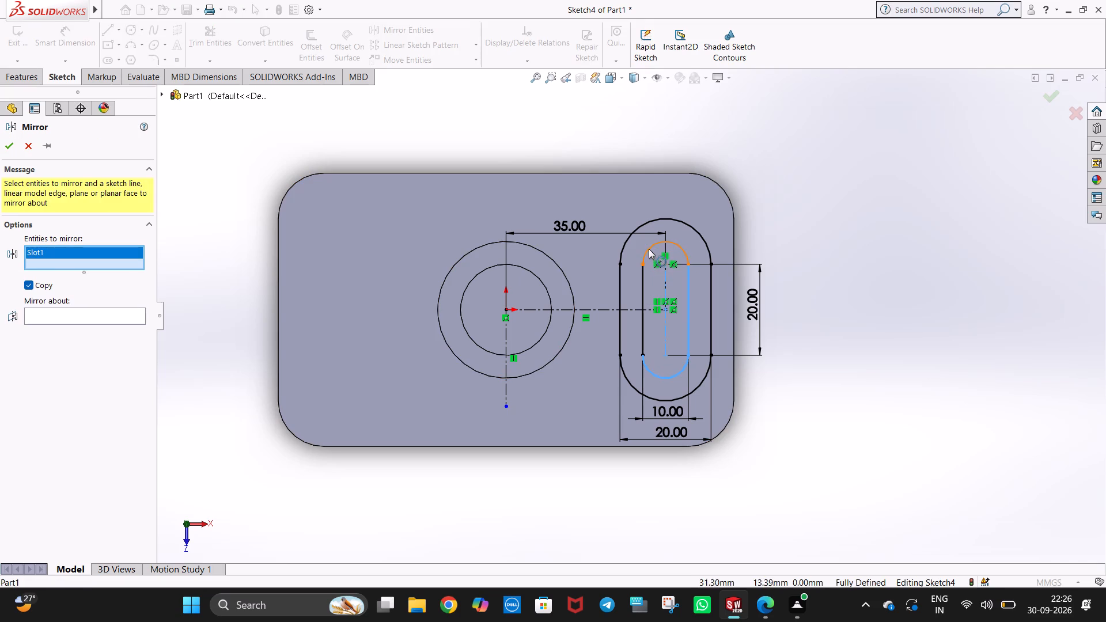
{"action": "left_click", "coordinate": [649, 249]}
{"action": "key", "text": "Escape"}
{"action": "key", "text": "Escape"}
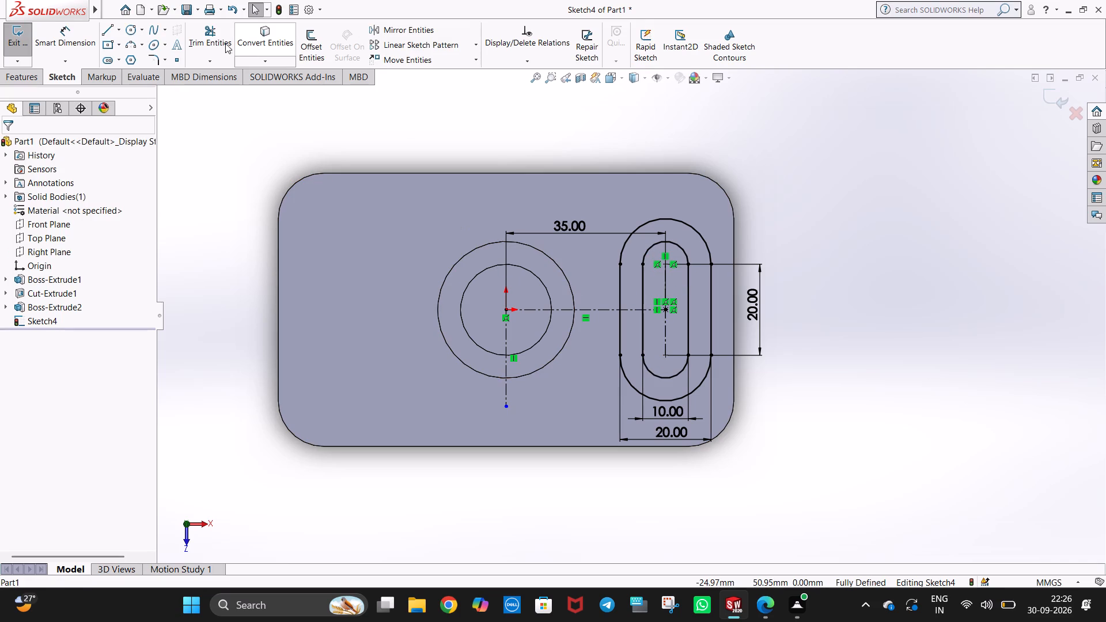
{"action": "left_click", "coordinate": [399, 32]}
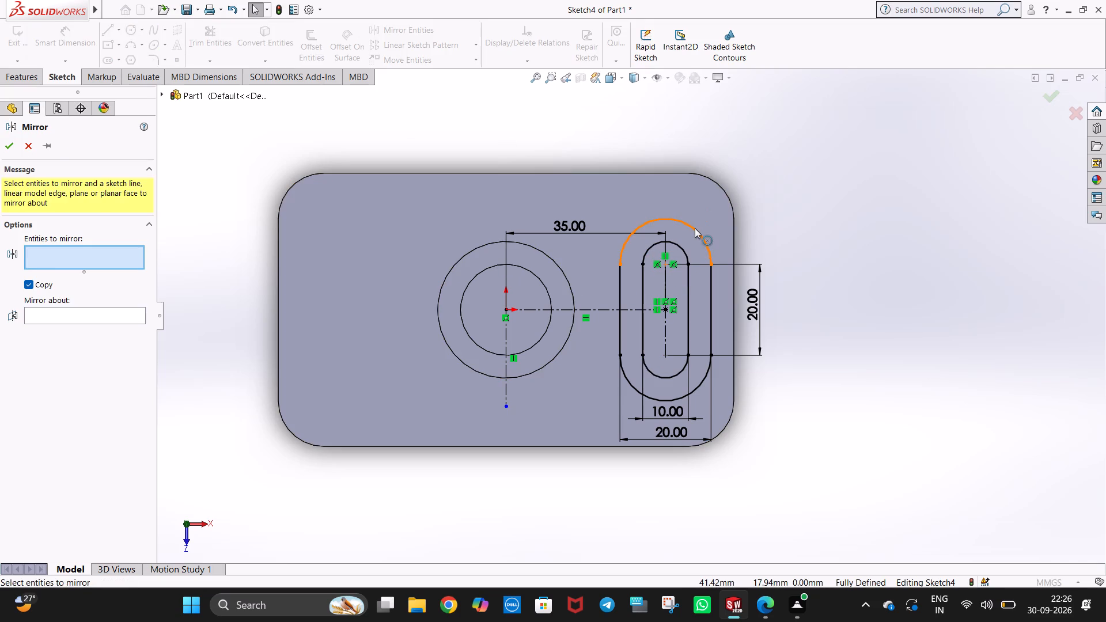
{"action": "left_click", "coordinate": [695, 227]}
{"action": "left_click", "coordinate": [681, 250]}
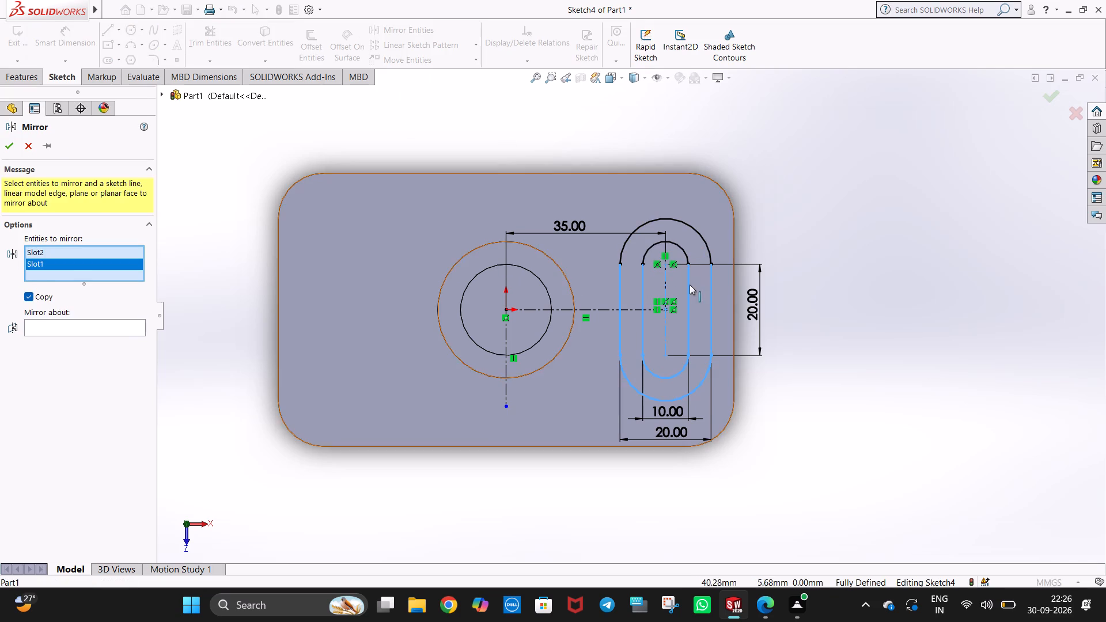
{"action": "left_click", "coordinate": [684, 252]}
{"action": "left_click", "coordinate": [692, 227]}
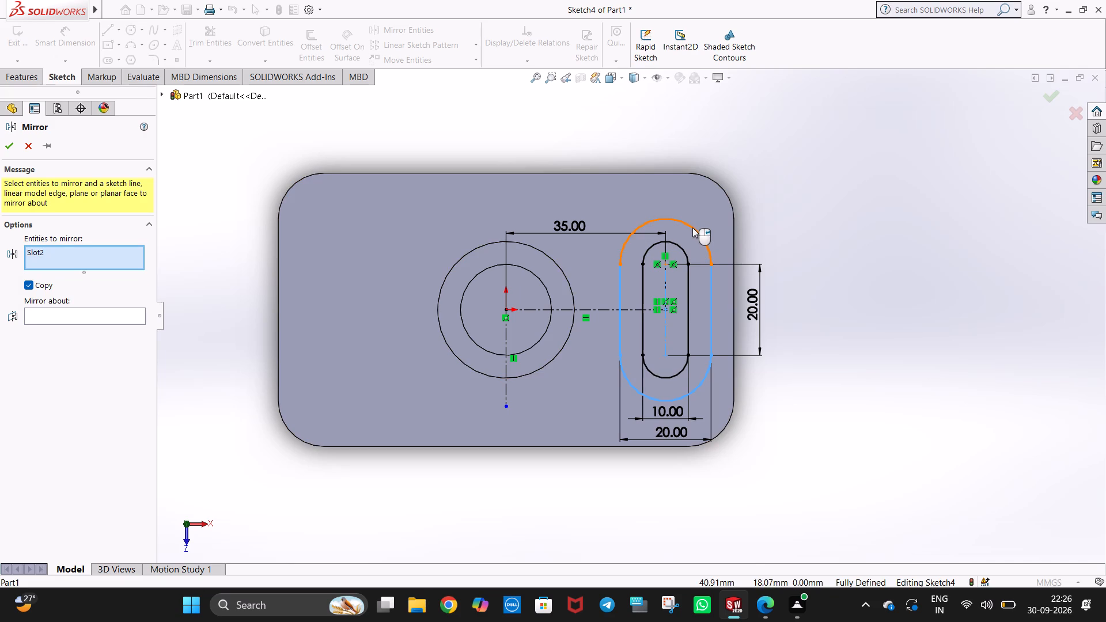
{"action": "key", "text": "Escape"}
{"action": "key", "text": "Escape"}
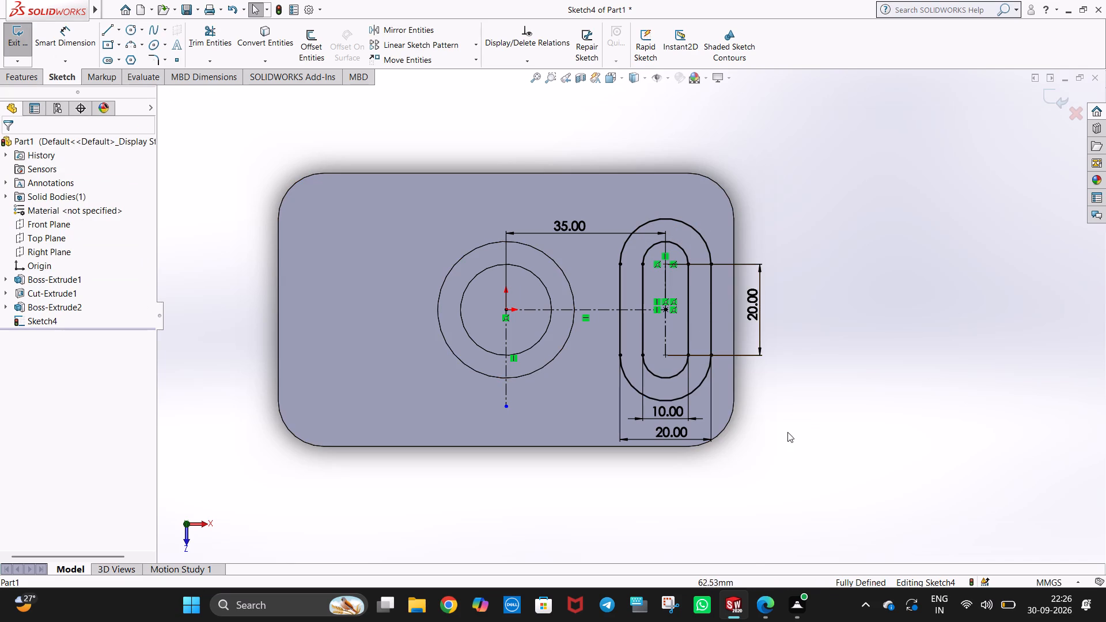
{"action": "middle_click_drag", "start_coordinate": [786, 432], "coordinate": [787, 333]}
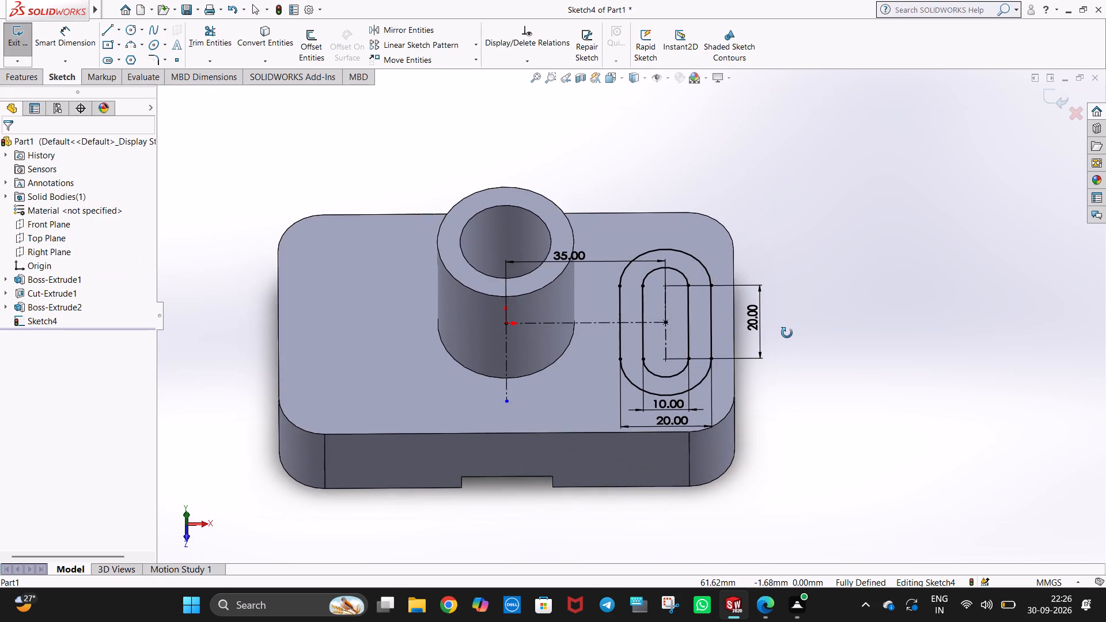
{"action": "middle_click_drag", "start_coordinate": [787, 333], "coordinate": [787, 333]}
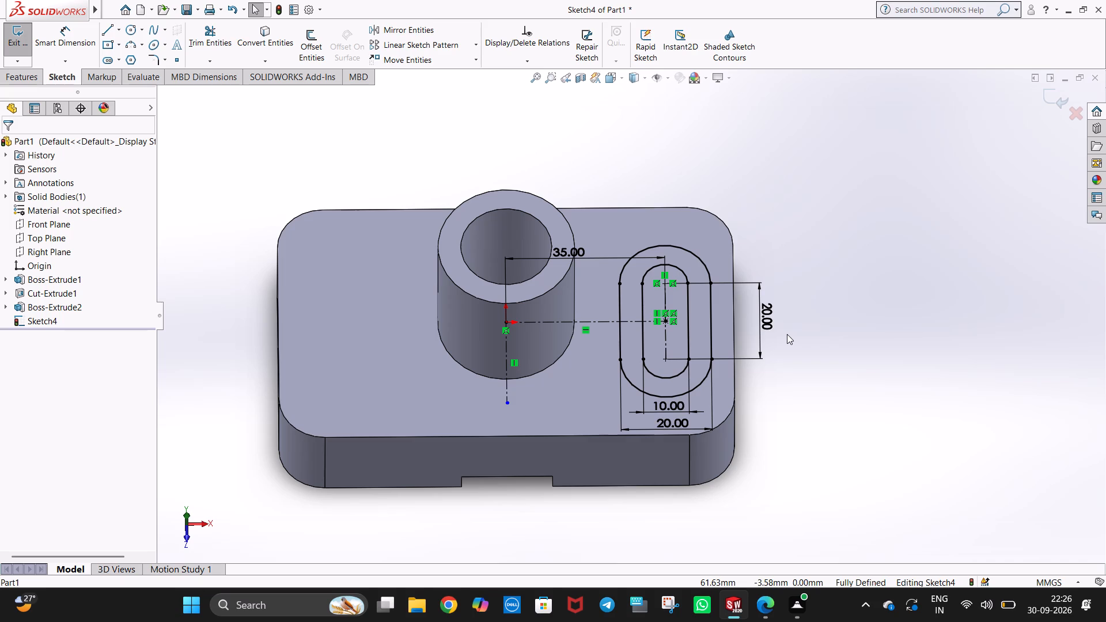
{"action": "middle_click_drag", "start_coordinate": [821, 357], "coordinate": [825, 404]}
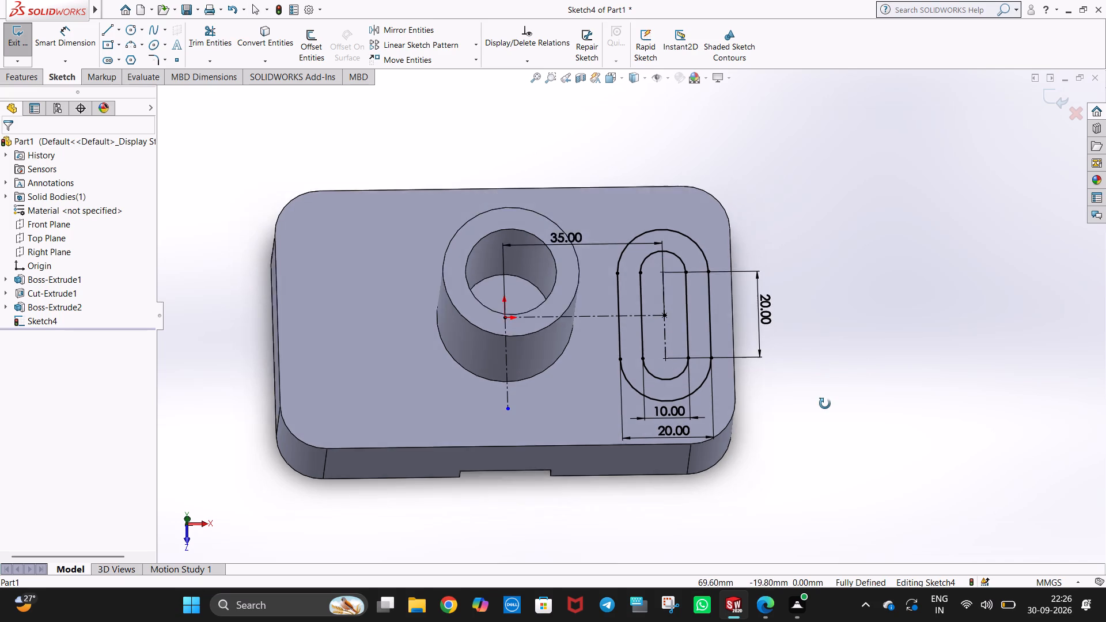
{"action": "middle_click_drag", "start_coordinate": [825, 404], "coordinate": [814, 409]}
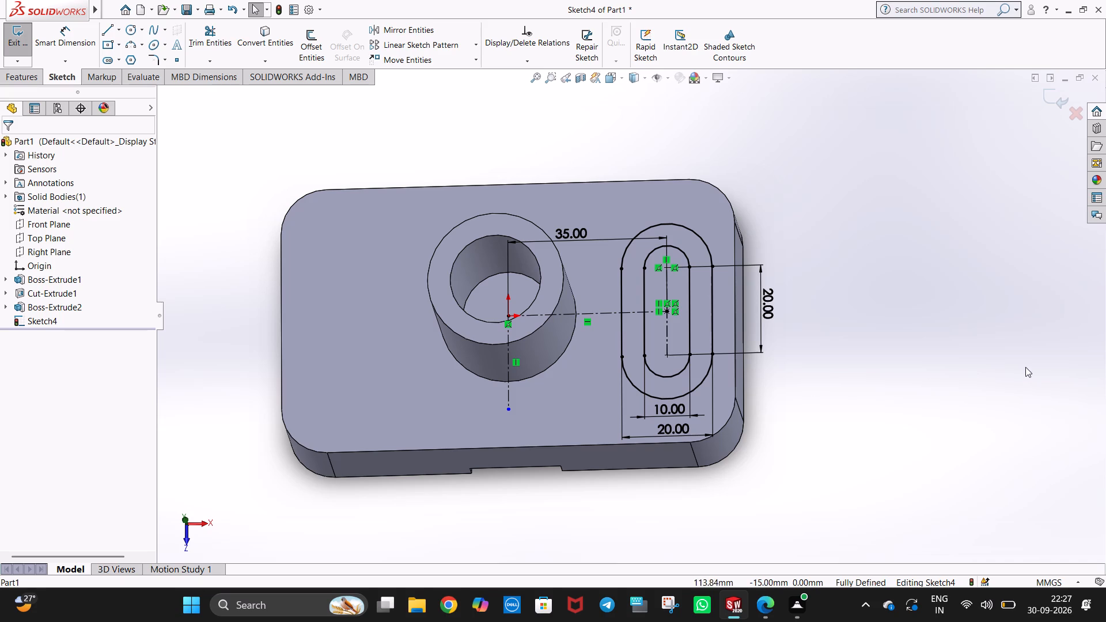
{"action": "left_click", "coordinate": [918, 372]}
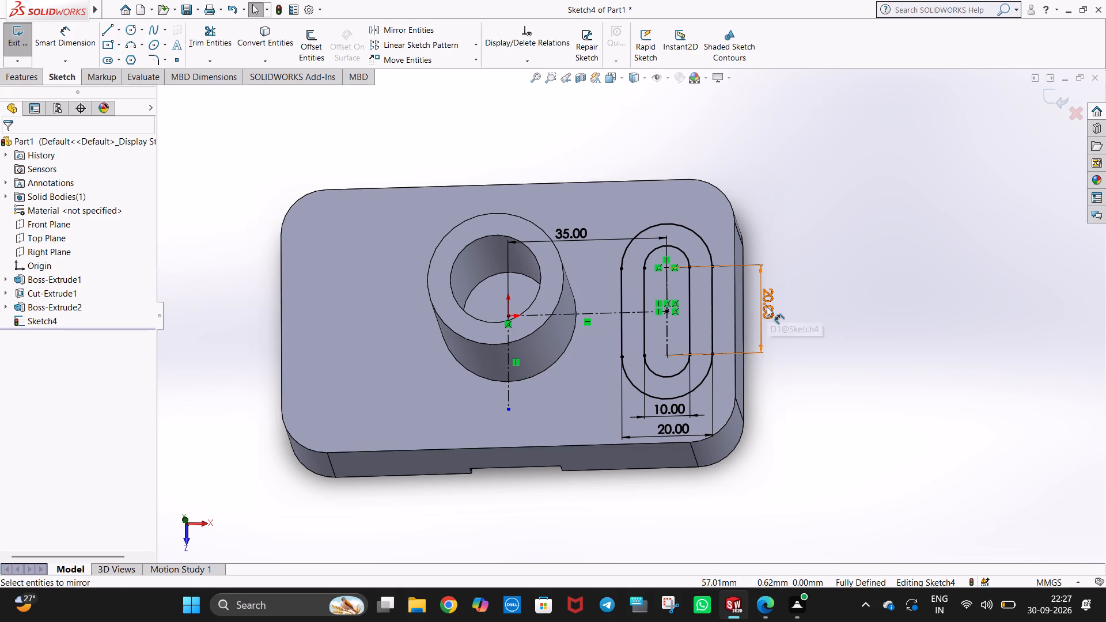
Delete the outer slot's 20 mm width dimension.
{"action": "left_click", "coordinate": [683, 432]}
{"action": "key", "text": "Delete"}
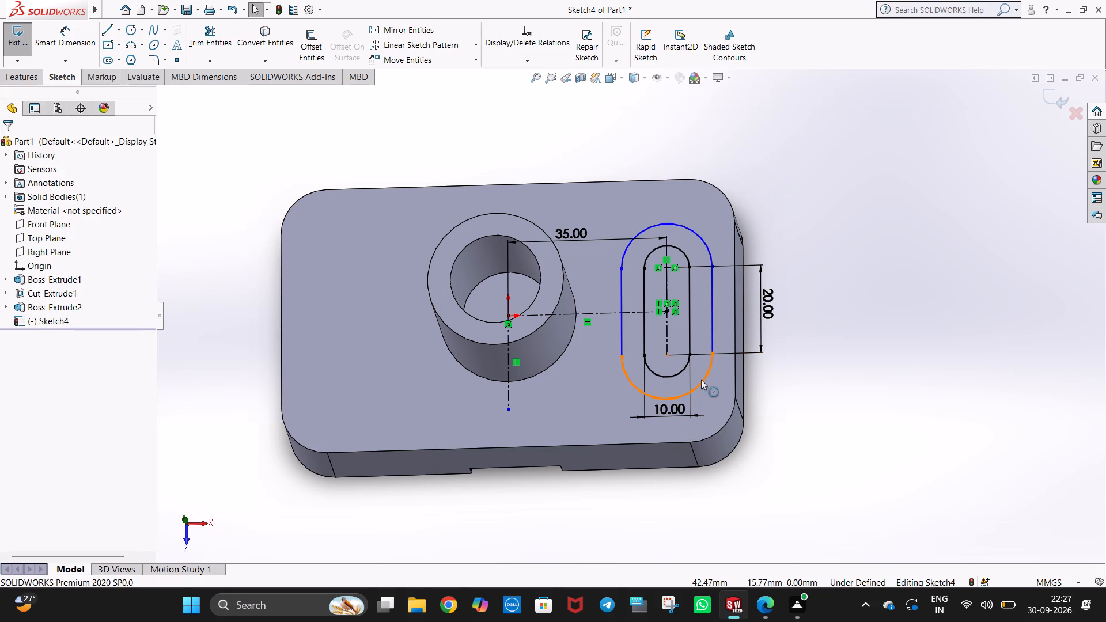
Delete the outer slot profile, keeping the 10 mm wide inner slot.
{"action": "left_click", "coordinate": [701, 380]}
{"action": "key", "text": "Delete"}
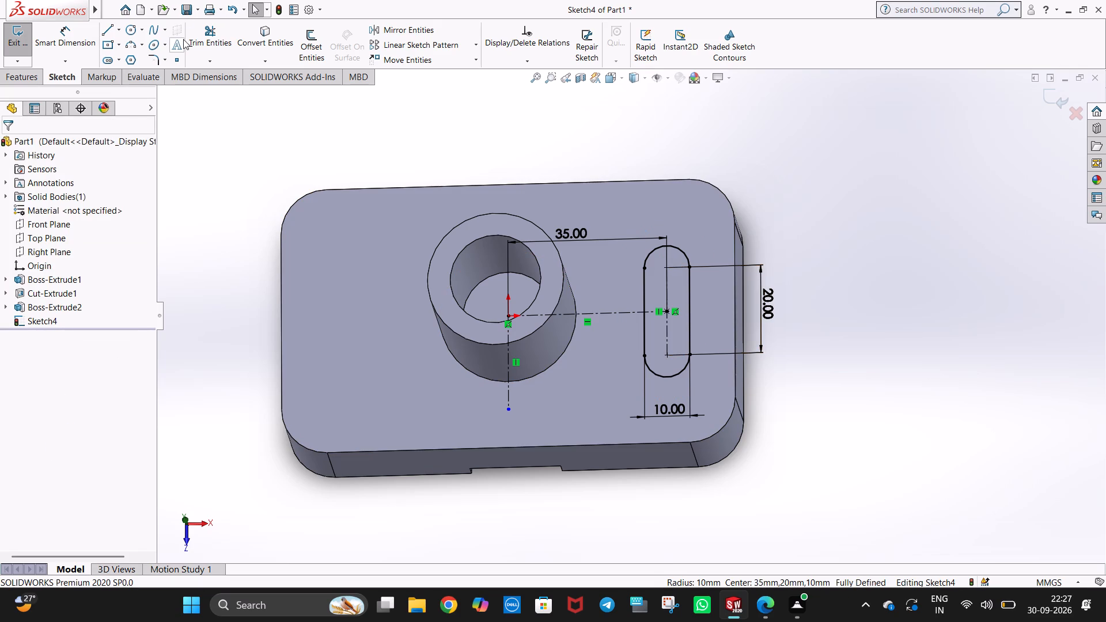
Mirror the remaining slot about the vertical centerline through the origin, keeping the original as a copy.
{"action": "left_click", "coordinate": [33, 79]}
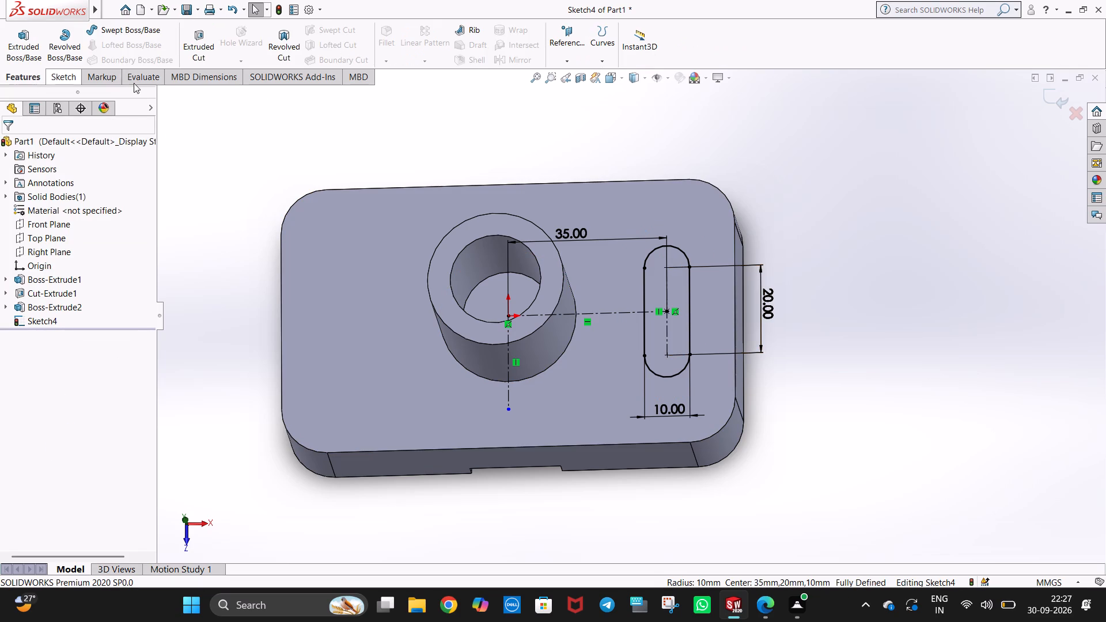
{"action": "left_click", "coordinate": [180, 136]}
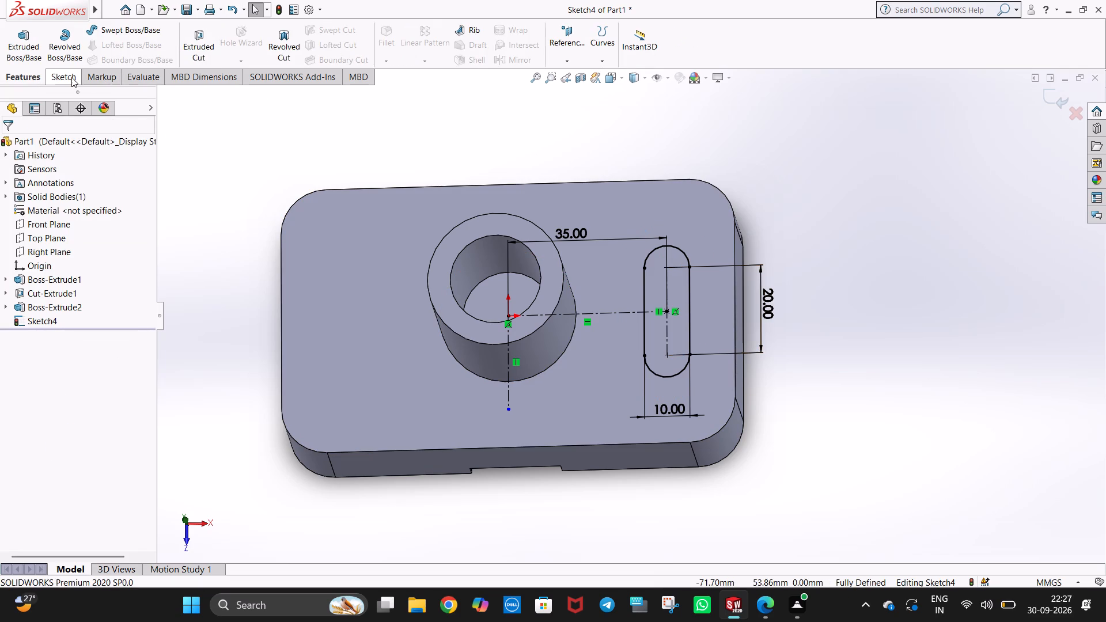
{"action": "left_click", "coordinate": [63, 78]}
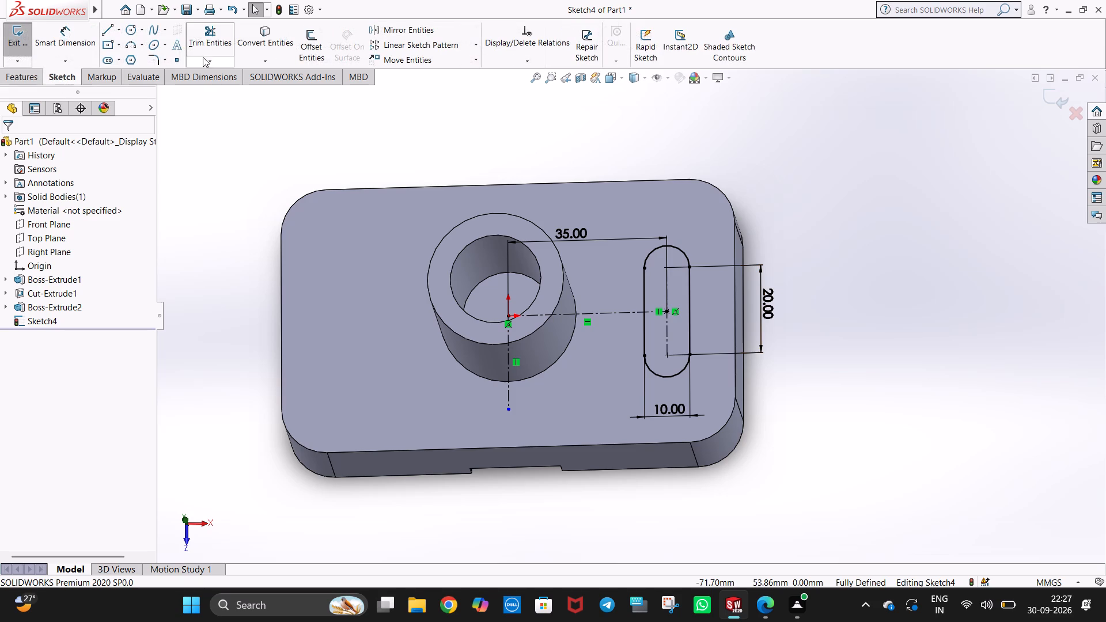
{"action": "left_click", "coordinate": [428, 25]}
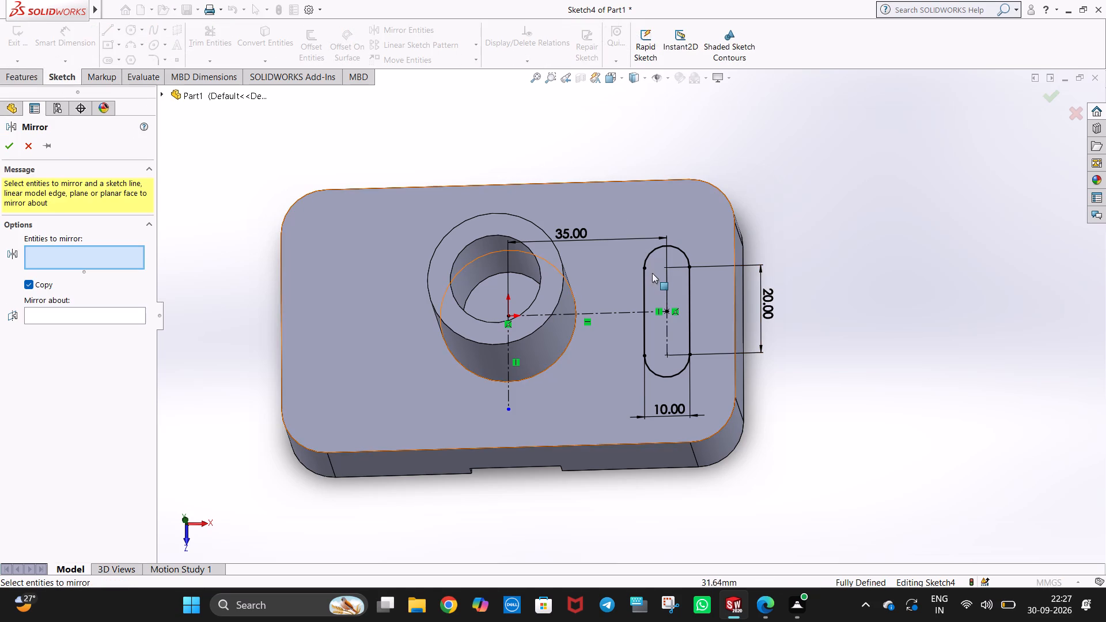
{"action": "left_click", "coordinate": [645, 283]}
{"action": "left_click", "coordinate": [643, 288]}
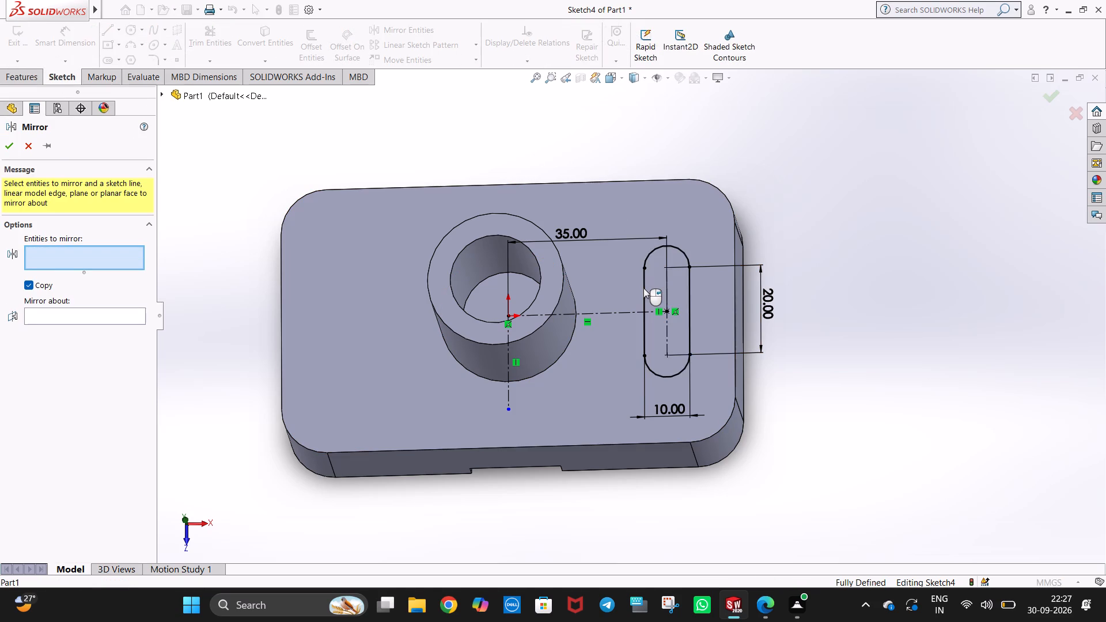
{"action": "left_click", "coordinate": [643, 288]}
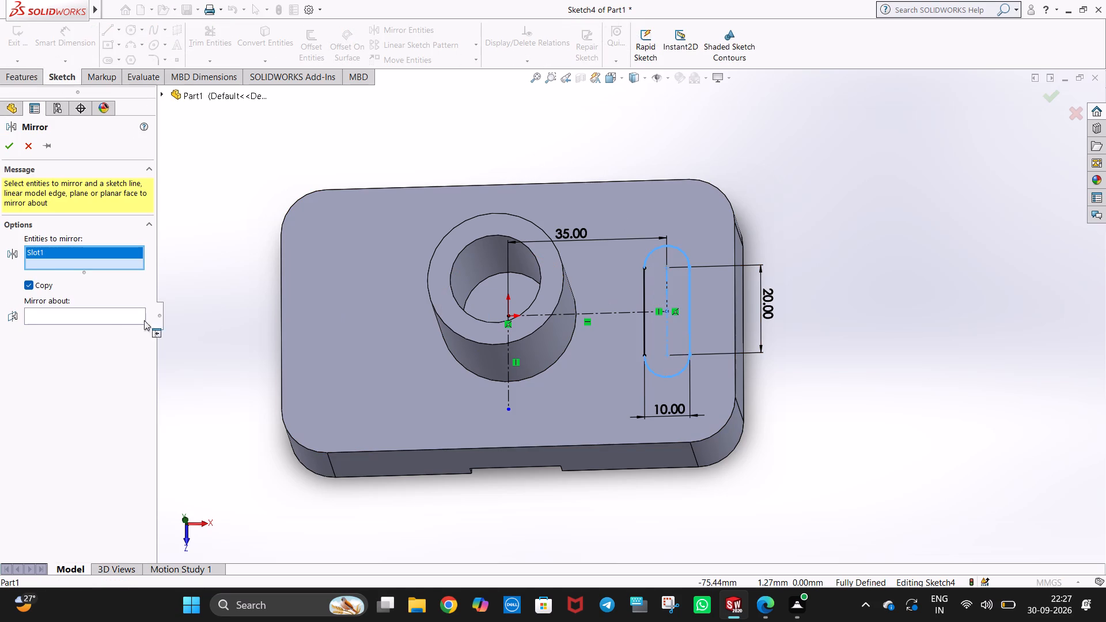
{"action": "left_click", "coordinate": [105, 320]}
{"action": "left_click", "coordinate": [101, 316]}
{"action": "left_click", "coordinate": [510, 395]}
{"action": "right_click", "coordinate": [510, 395]}
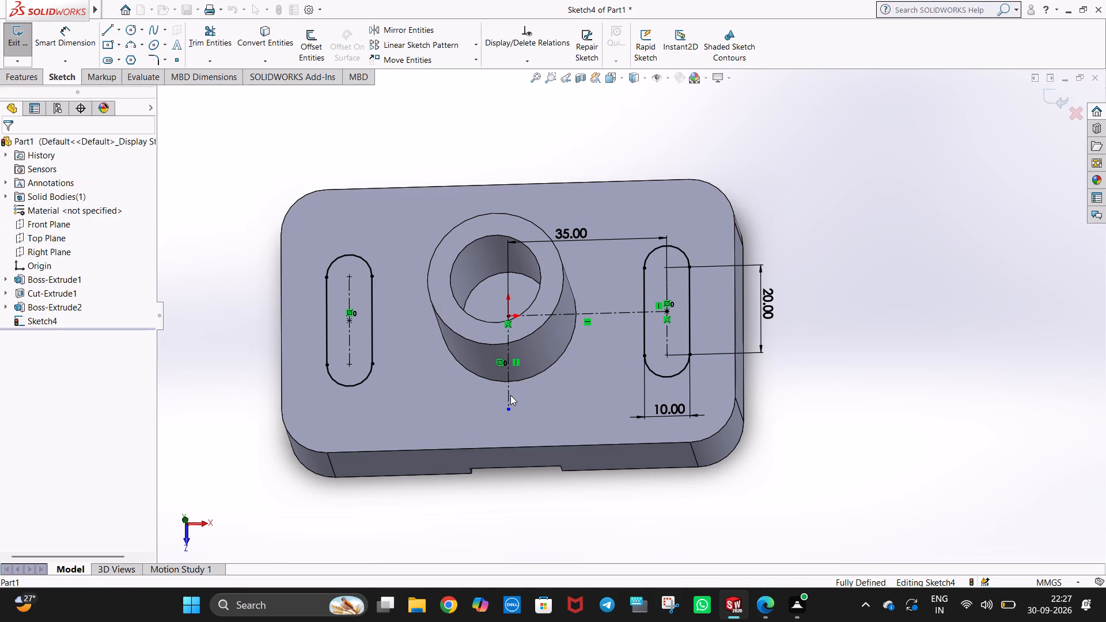
{"action": "left_click", "coordinate": [779, 381]}
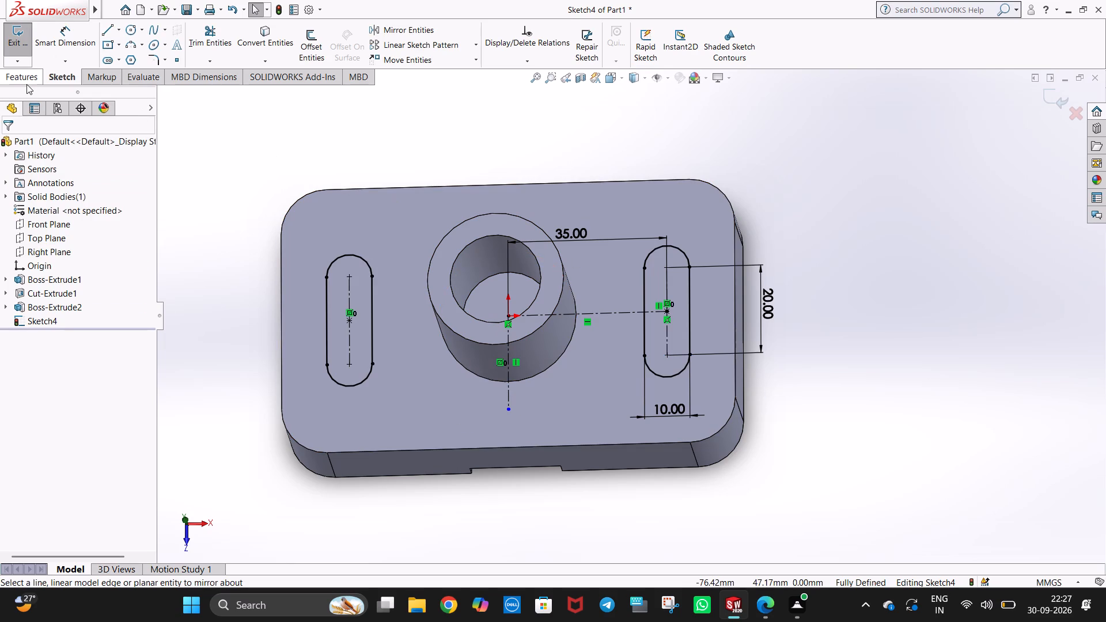
Set up a blind extruded cut of both slot profiles down into the block with a depth of 20 mm.
{"action": "left_click", "coordinate": [26, 78]}
{"action": "left_click", "coordinate": [198, 51]}
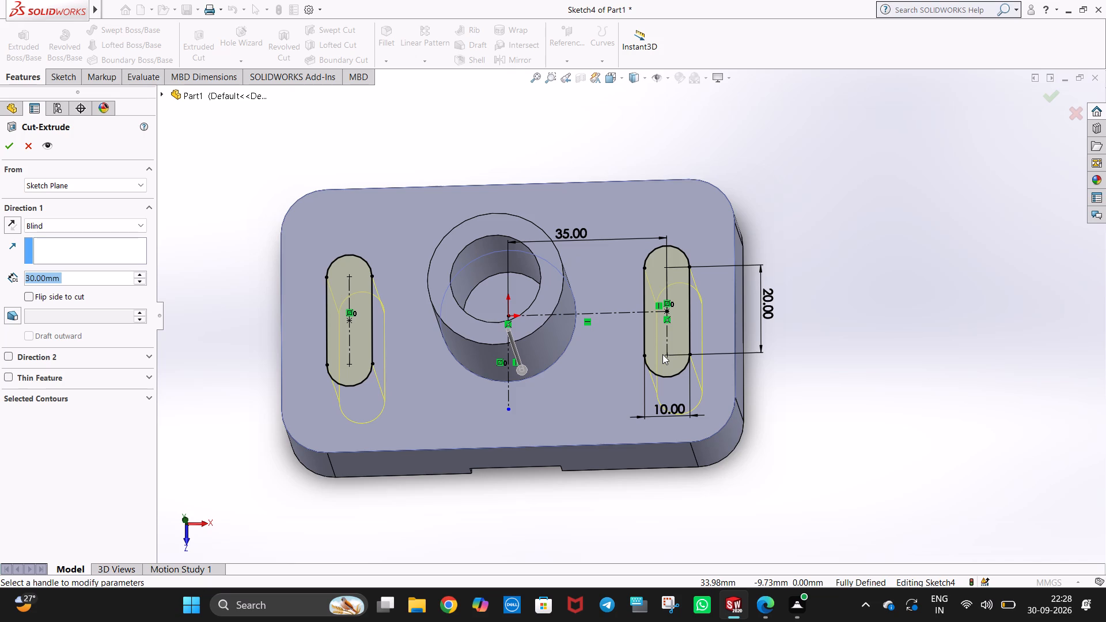
{"action": "middle_click_drag", "start_coordinate": [729, 385], "coordinate": [737, 297]}
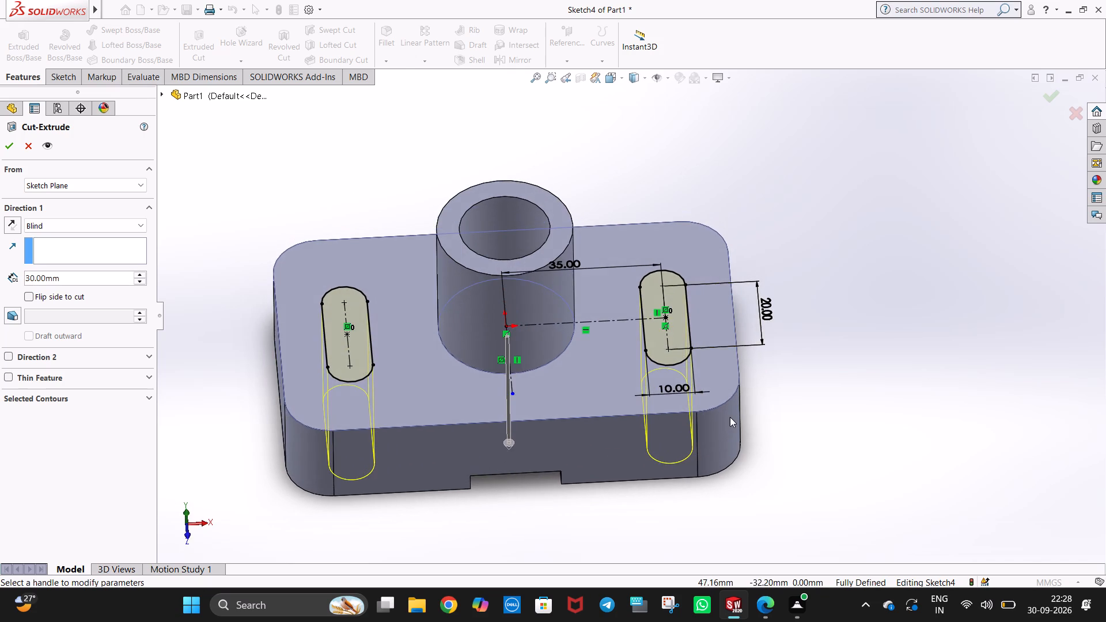
{"action": "middle_click_drag", "start_coordinate": [729, 416], "coordinate": [733, 304]}
{"action": "scroll", "coordinate": [747, 381], "scroll_direction": "up", "scroll_amount": 1}
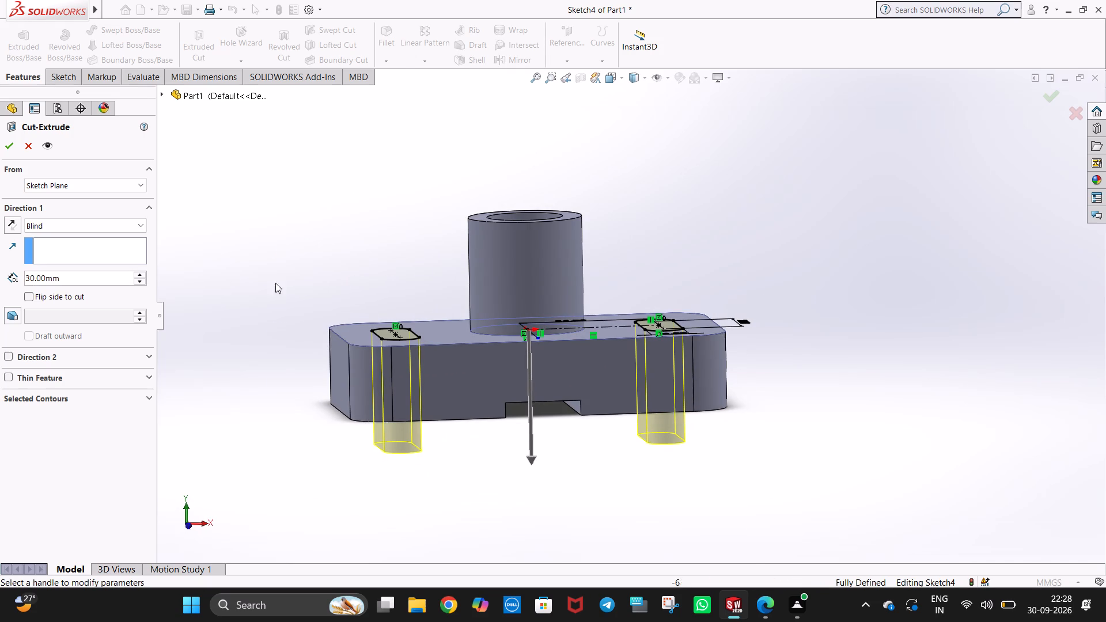
{"action": "left_click", "coordinate": [31, 280]}
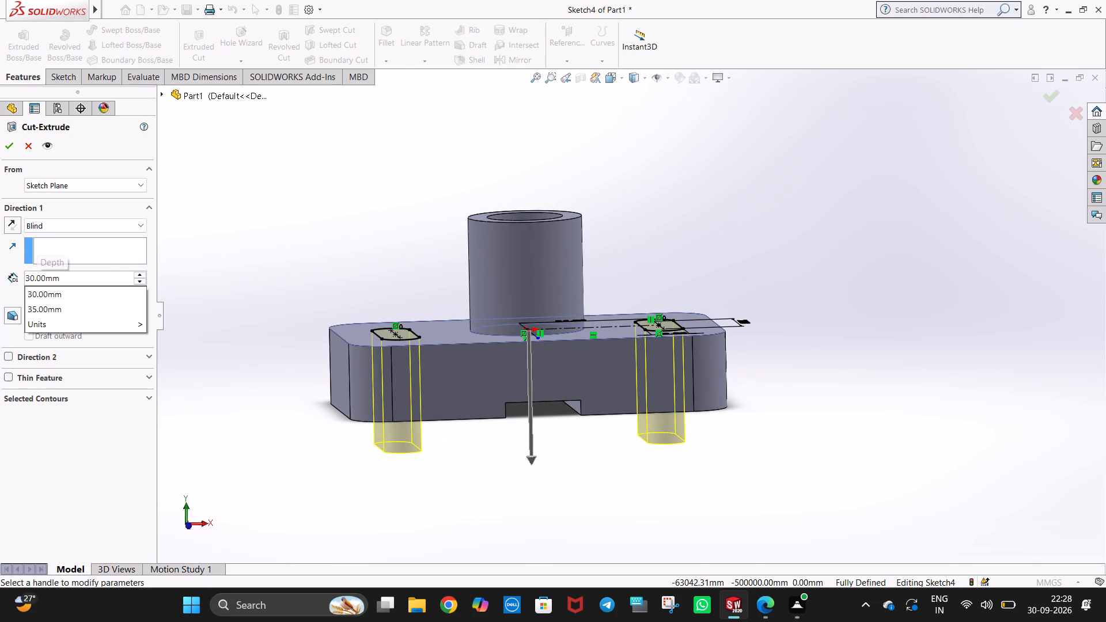
{"action": "key", "text": "BackSpace"}
{"action": "key", "text": "2"}
{"action": "key", "text": "Return"}
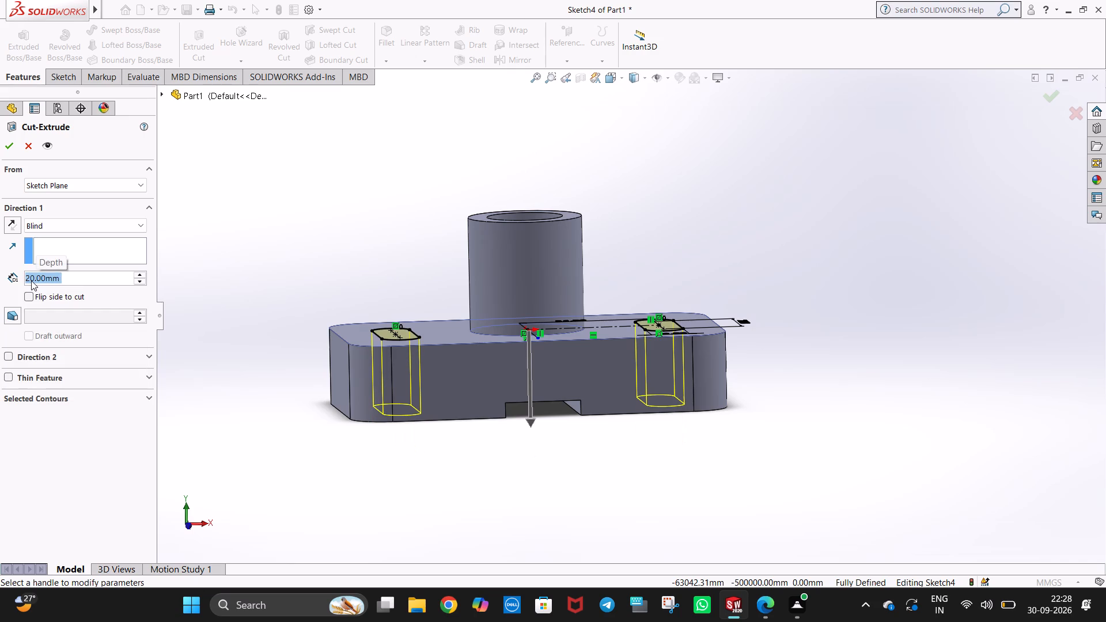
Set the depth of the two-slot blind cut to 15 mm and check its preview against the block's underside.
{"action": "middle_click_drag", "start_coordinate": [737, 390], "coordinate": [671, 418]}
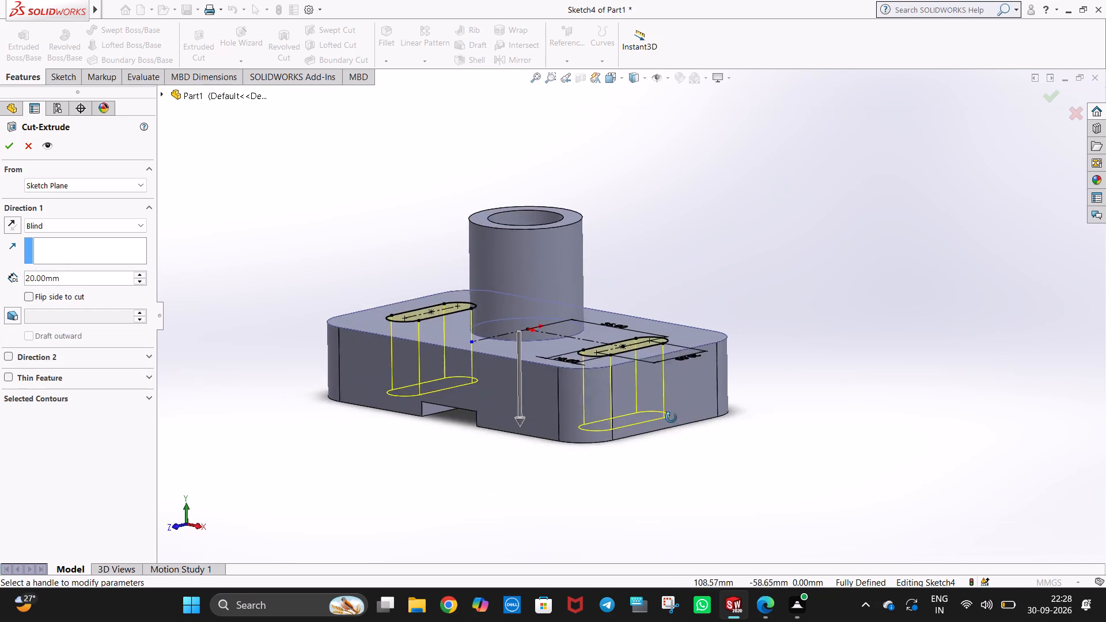
{"action": "middle_click_drag", "start_coordinate": [671, 418], "coordinate": [683, 431]}
{"action": "left_click", "coordinate": [30, 277]}
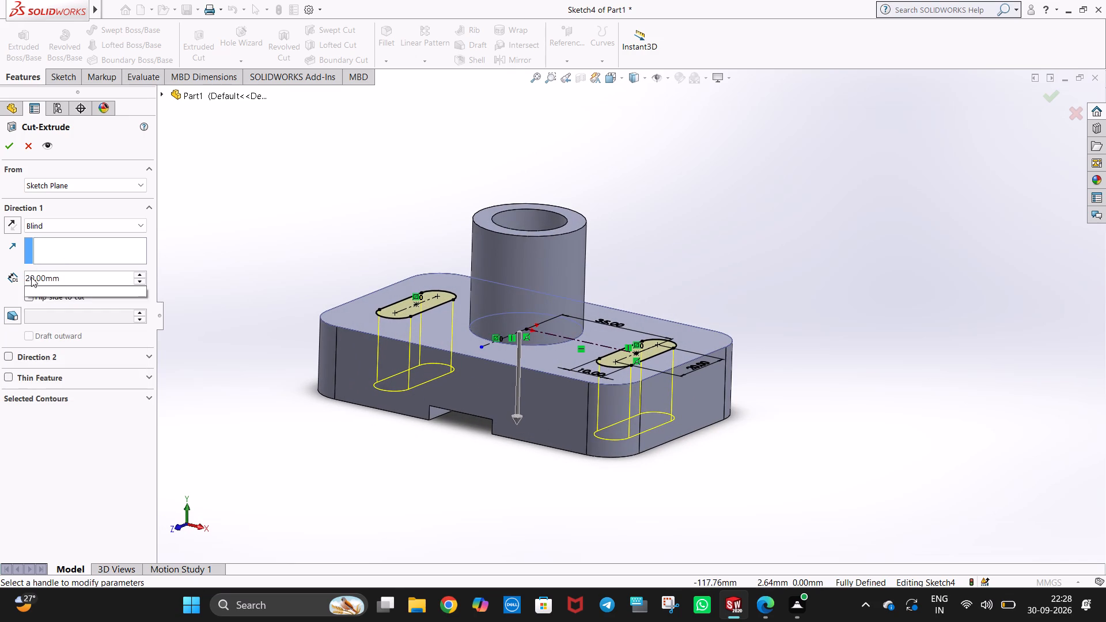
{"action": "left_click", "coordinate": [35, 277]}
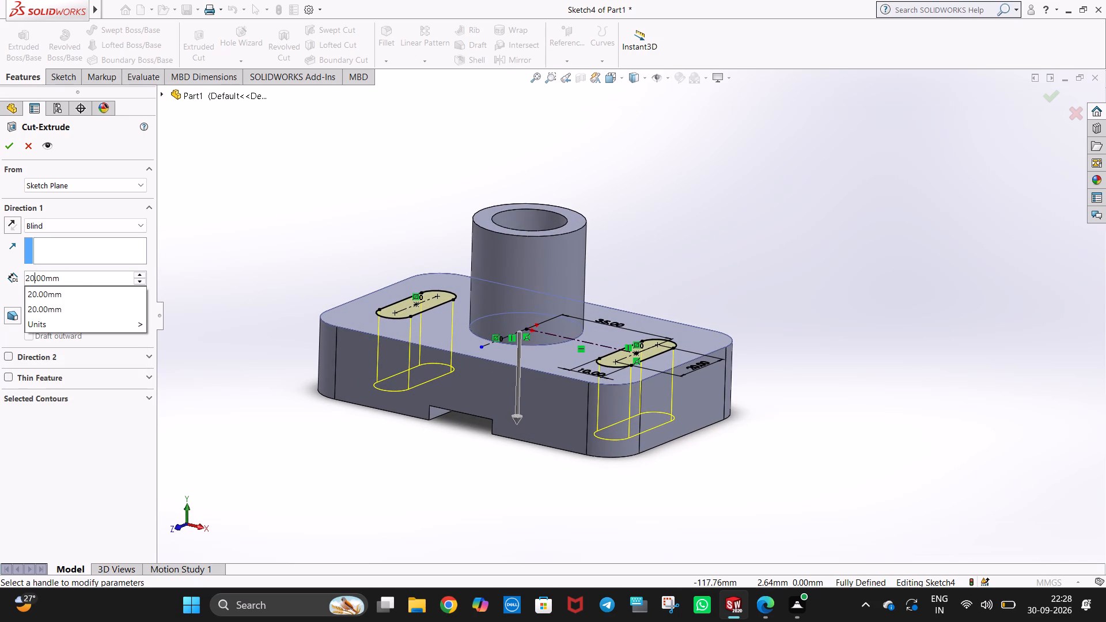
{"action": "key", "text": "BackSpace"}
{"action": "key", "text": "BackSpace"}
{"action": "type", "text": "15"}
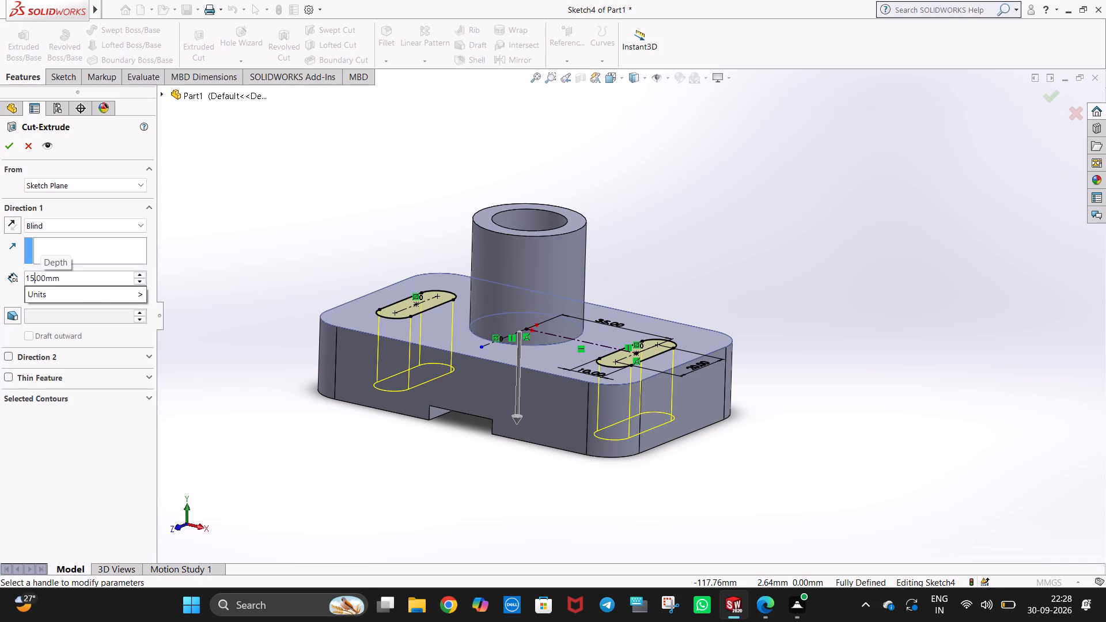
{"action": "key", "text": "Return"}
{"action": "middle_click_drag", "start_coordinate": [808, 449], "coordinate": [833, 423]}
{"action": "middle_click_drag", "start_coordinate": [819, 427], "coordinate": [850, 421]}
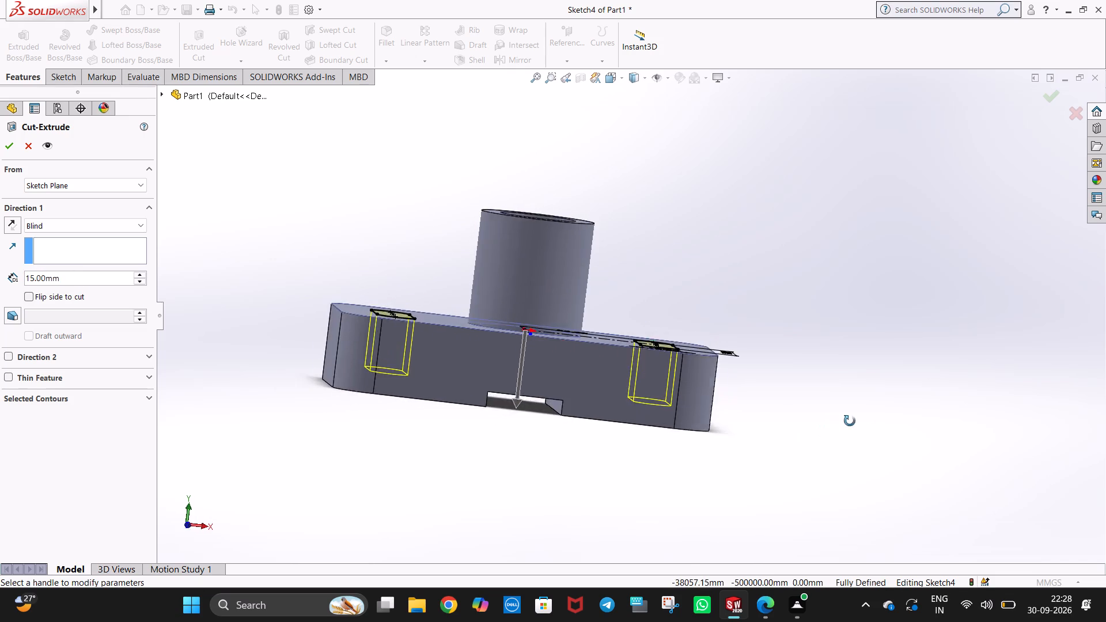
{"action": "middle_click_drag", "start_coordinate": [850, 421], "coordinate": [865, 418]}
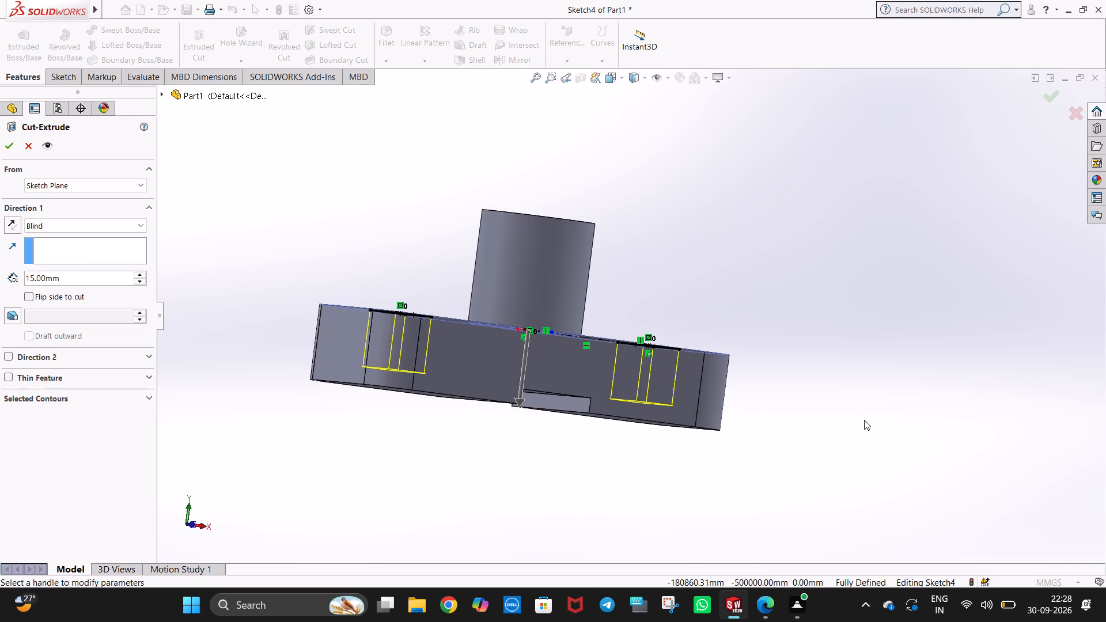
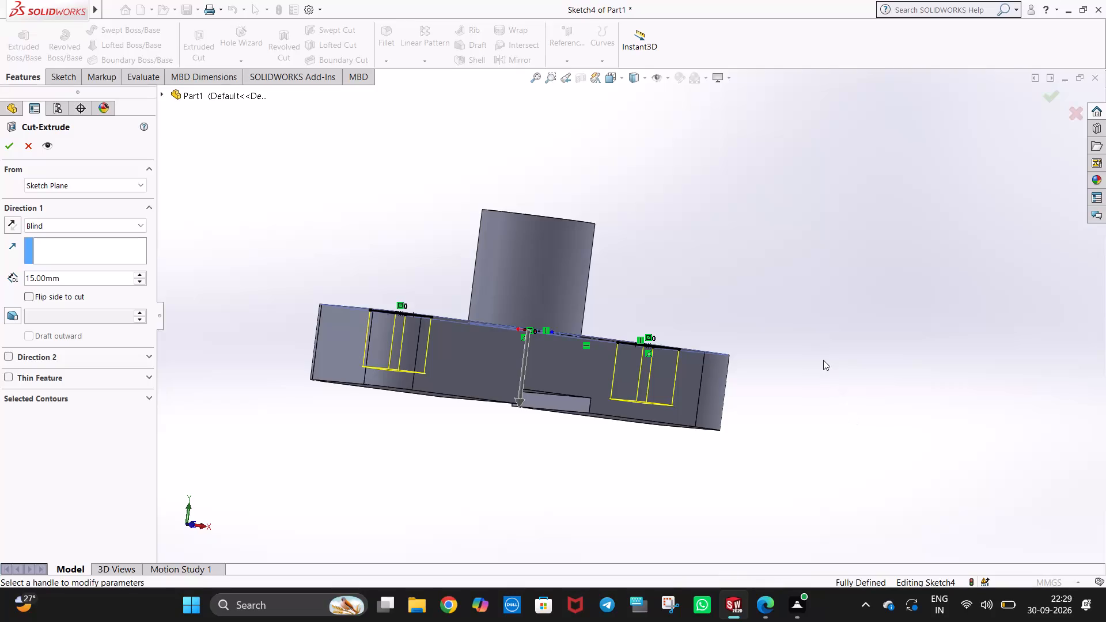
Set the depth of the two-slot blind cut to 13 mm and complete the cut.
{"action": "left_click", "coordinate": [33, 279]}
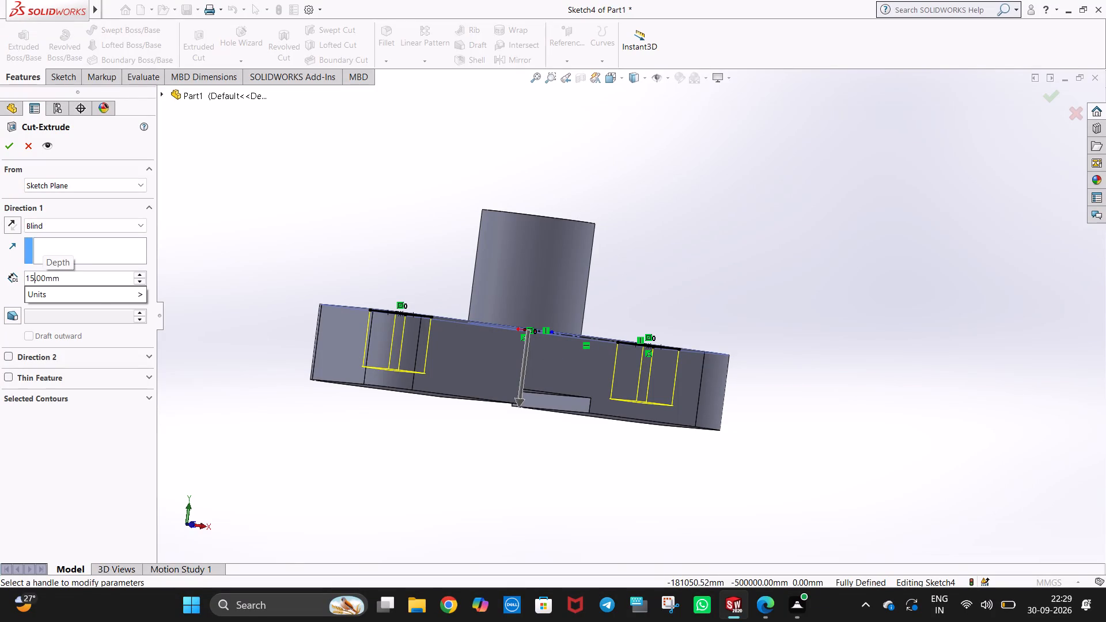
{"action": "key", "text": "BackSpace"}
{"action": "key", "text": "3"}
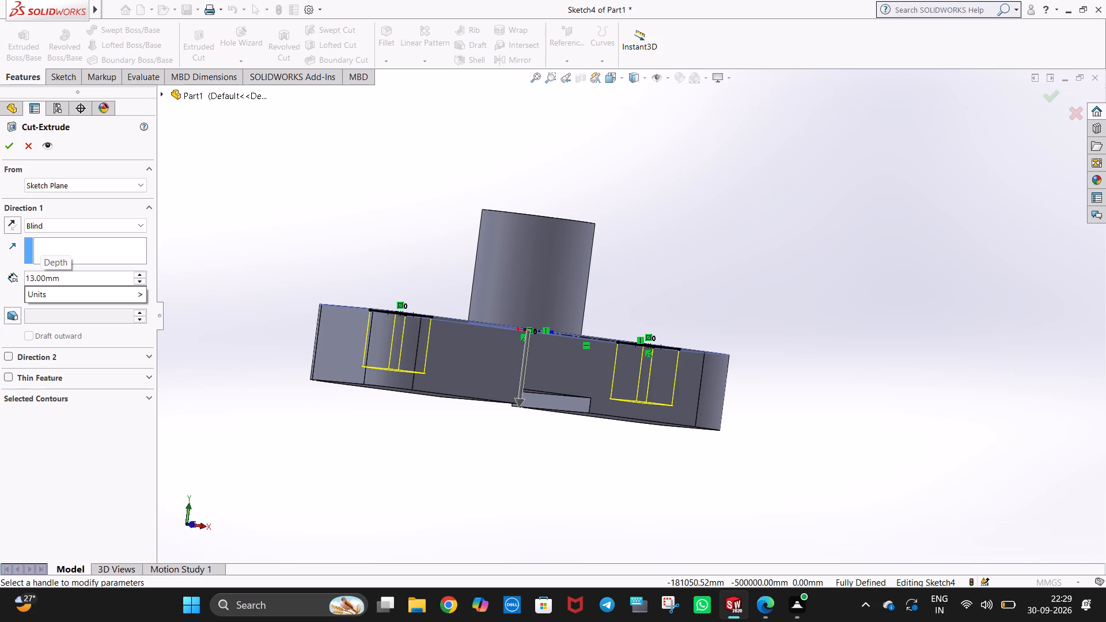
{"action": "left_click", "coordinate": [251, 225]}
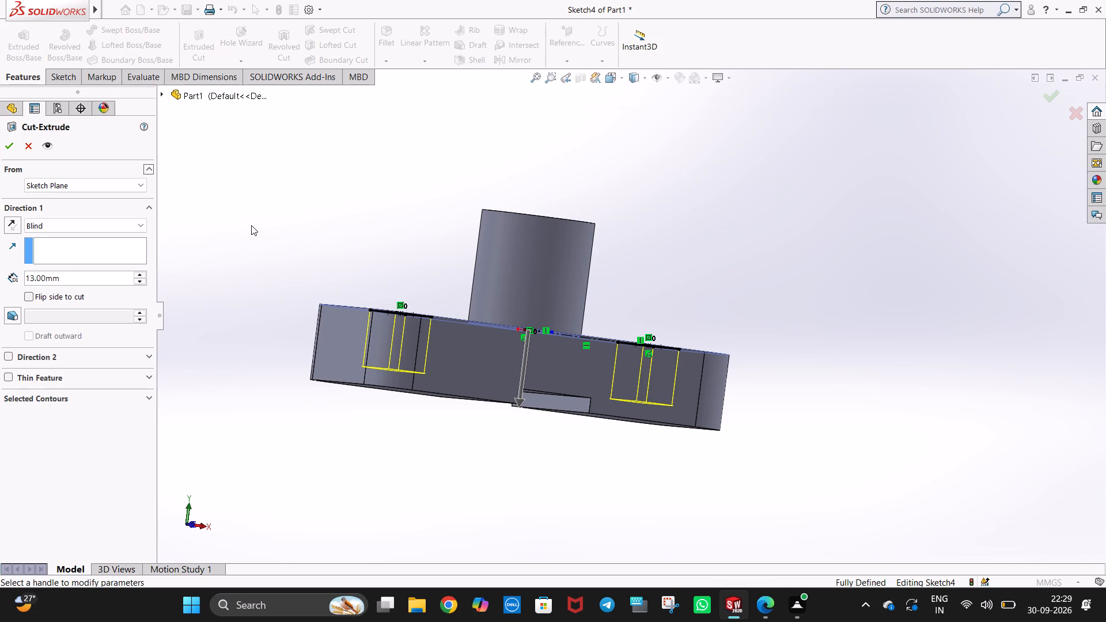
{"action": "left_click", "coordinate": [3, 144]}
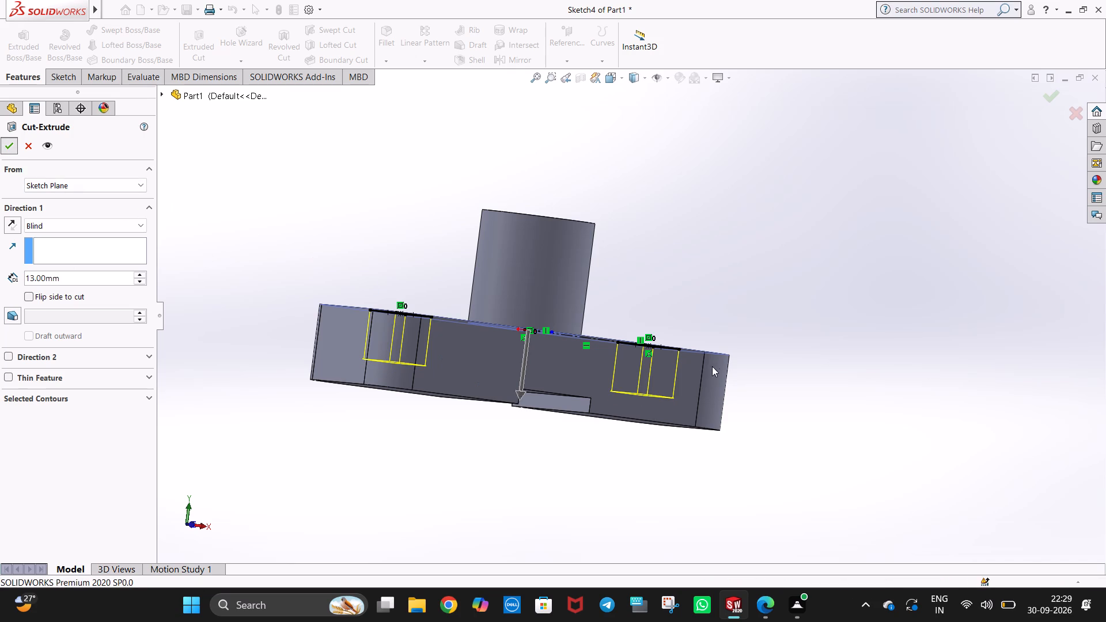
On the block's top face, sketch a larger slot about 18 mm wide and 20 mm between centres, centred on the existing slot on the +X side.
{"action": "middle_click_drag", "start_coordinate": [717, 351], "coordinate": [633, 481]}
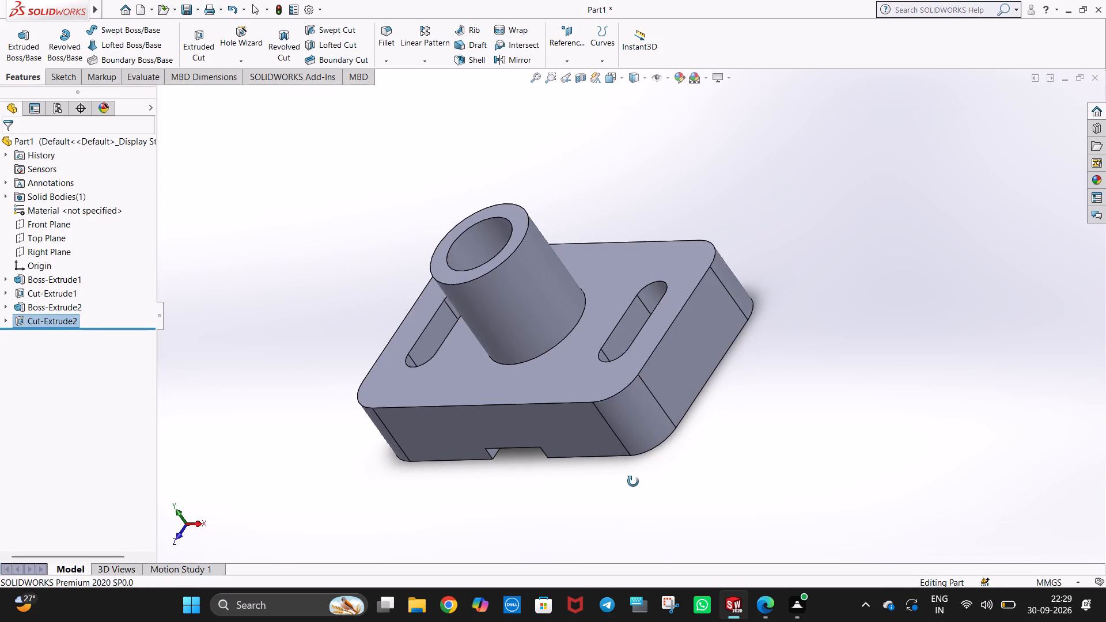
{"action": "middle_click_drag", "start_coordinate": [633, 481], "coordinate": [699, 471]}
{"action": "right_click", "coordinate": [630, 359]}
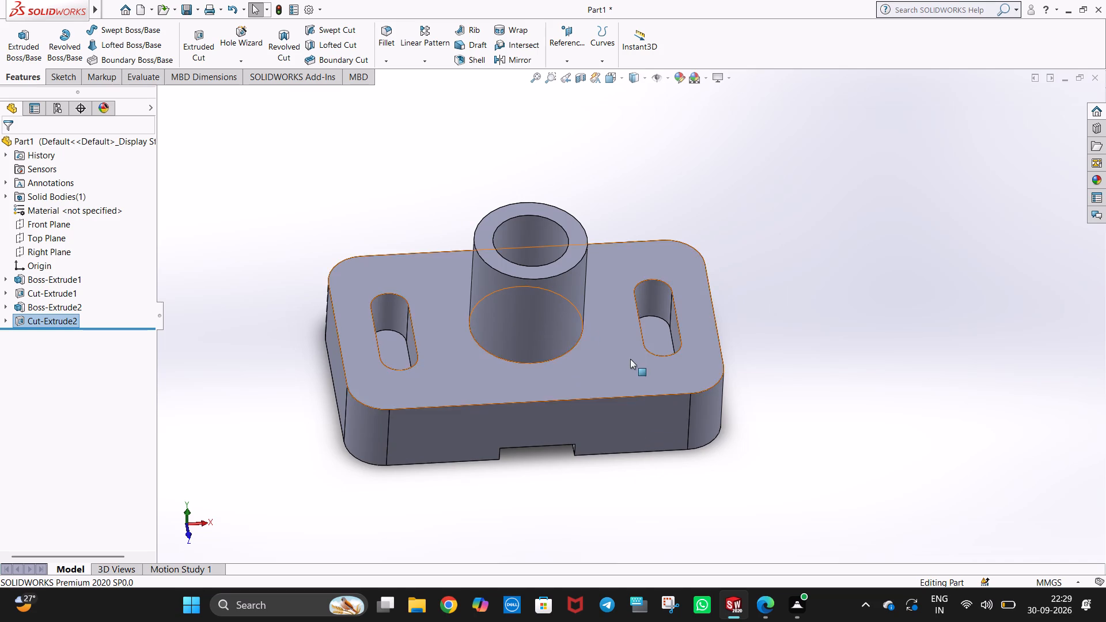
{"action": "left_click", "coordinate": [651, 336]}
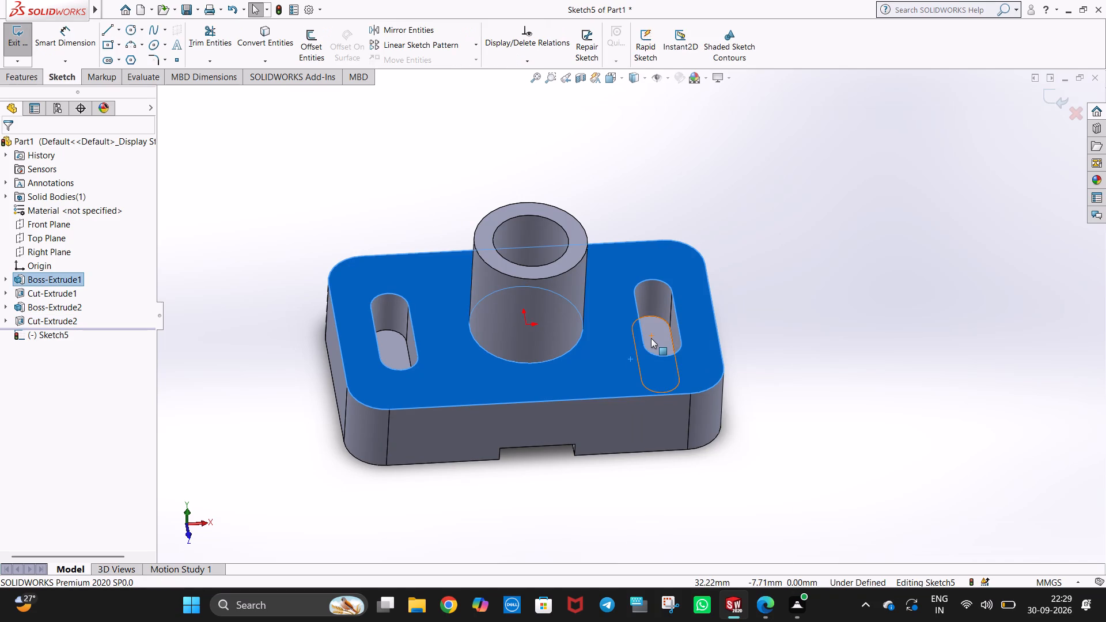
{"action": "key", "text": "ctrl+8"}
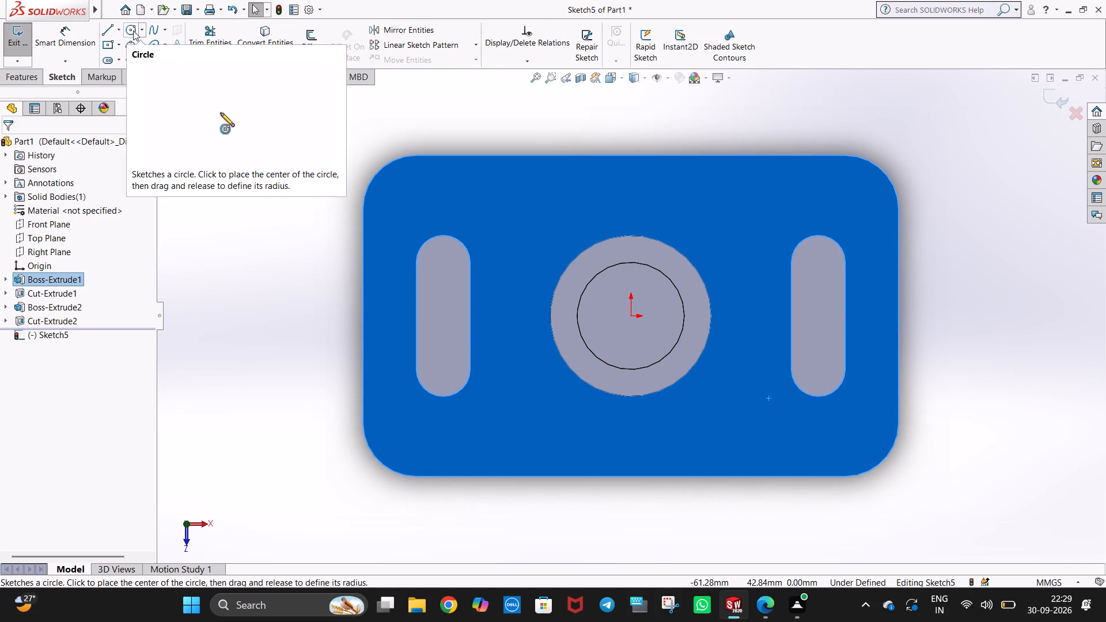
{"action": "left_click", "coordinate": [105, 58]}
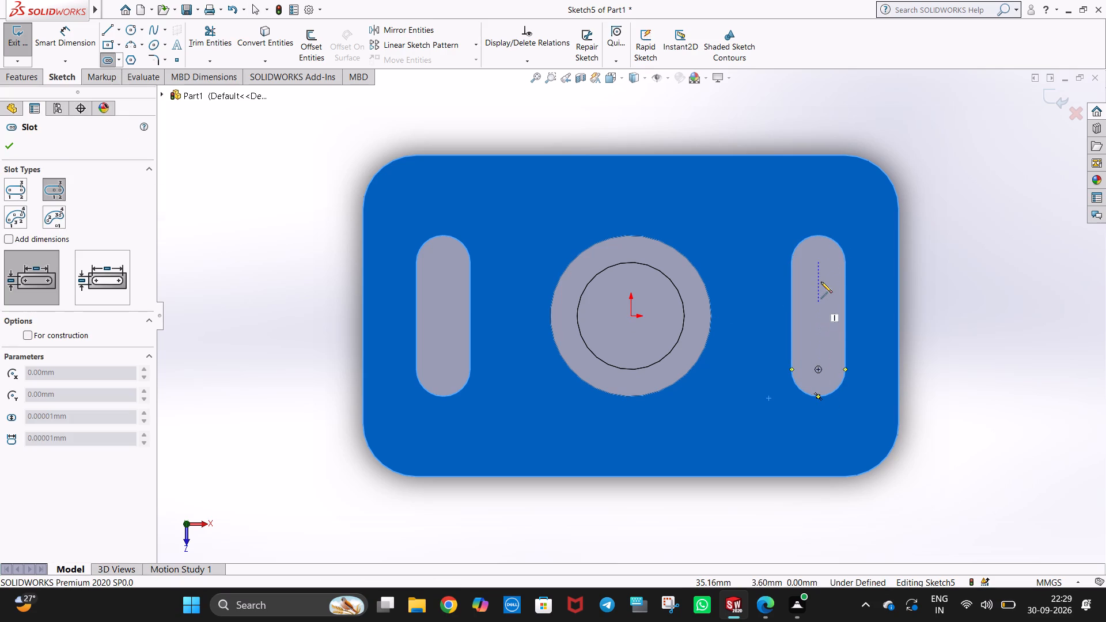
{"action": "left_click", "coordinate": [819, 316]}
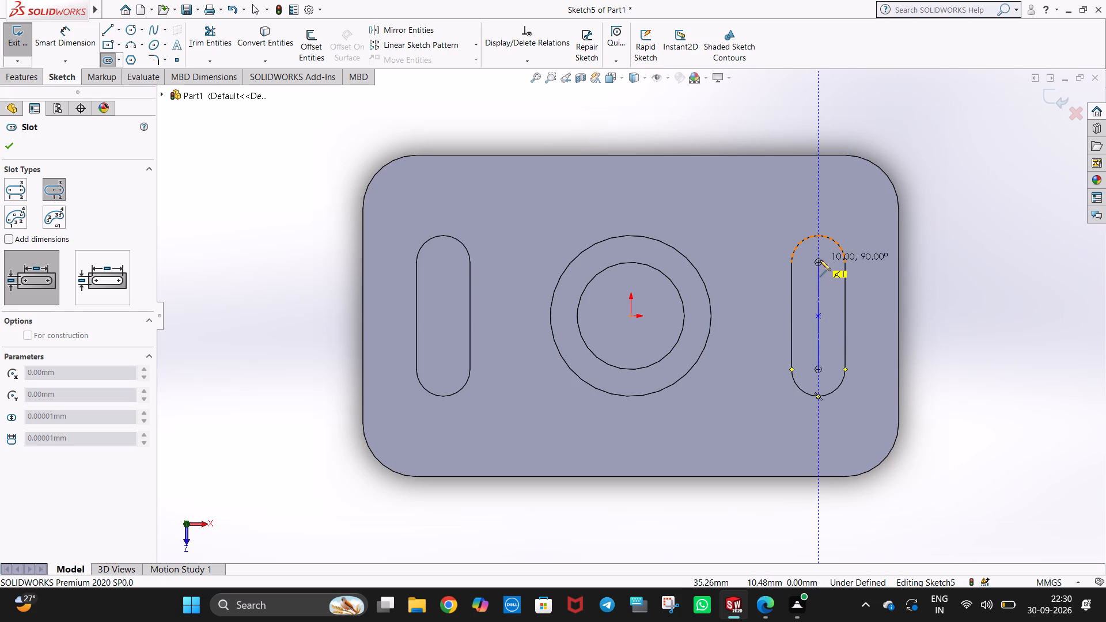
{"action": "left_click", "coordinate": [819, 263]}
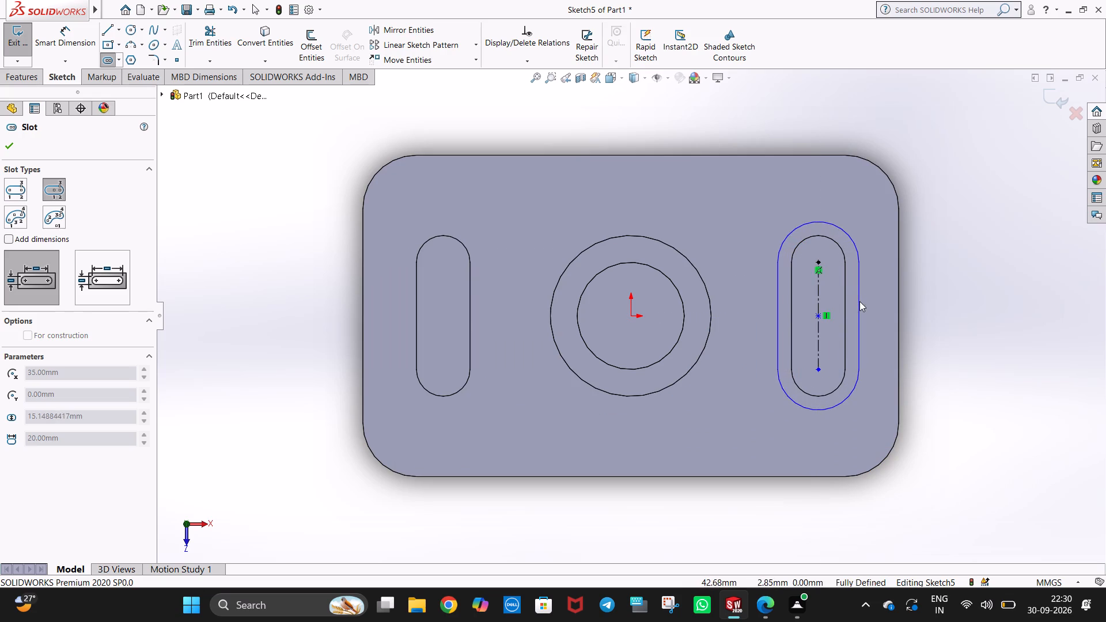
{"action": "left_click", "coordinate": [866, 310]}
{"action": "key", "text": "Escape"}
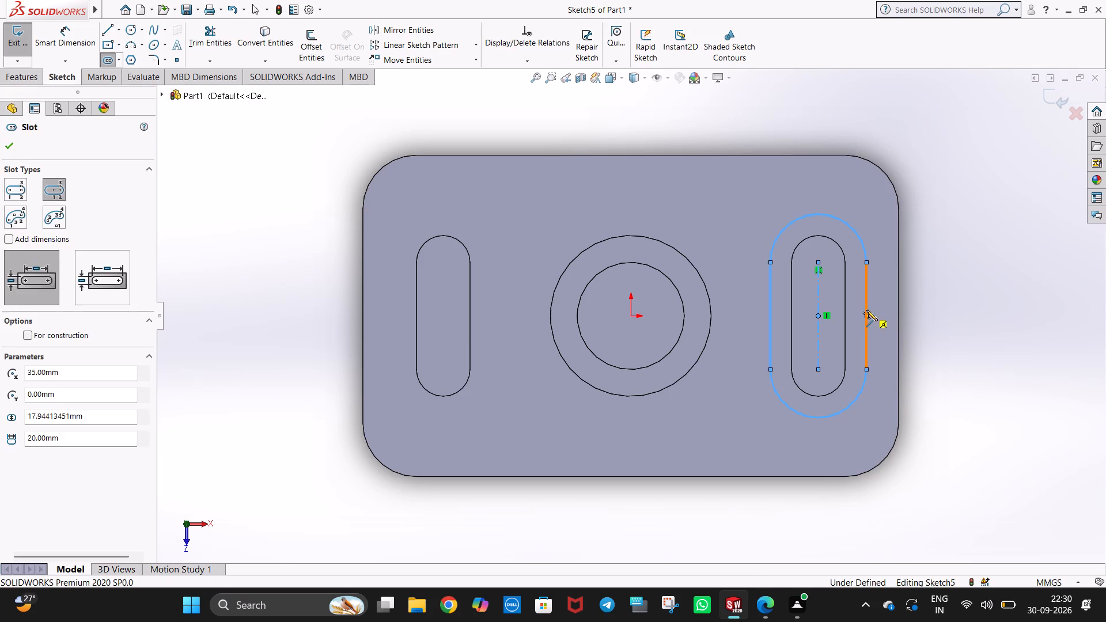
Dimension the width of the new outer slot as 20 mm.
{"action": "left_click", "coordinate": [79, 41]}
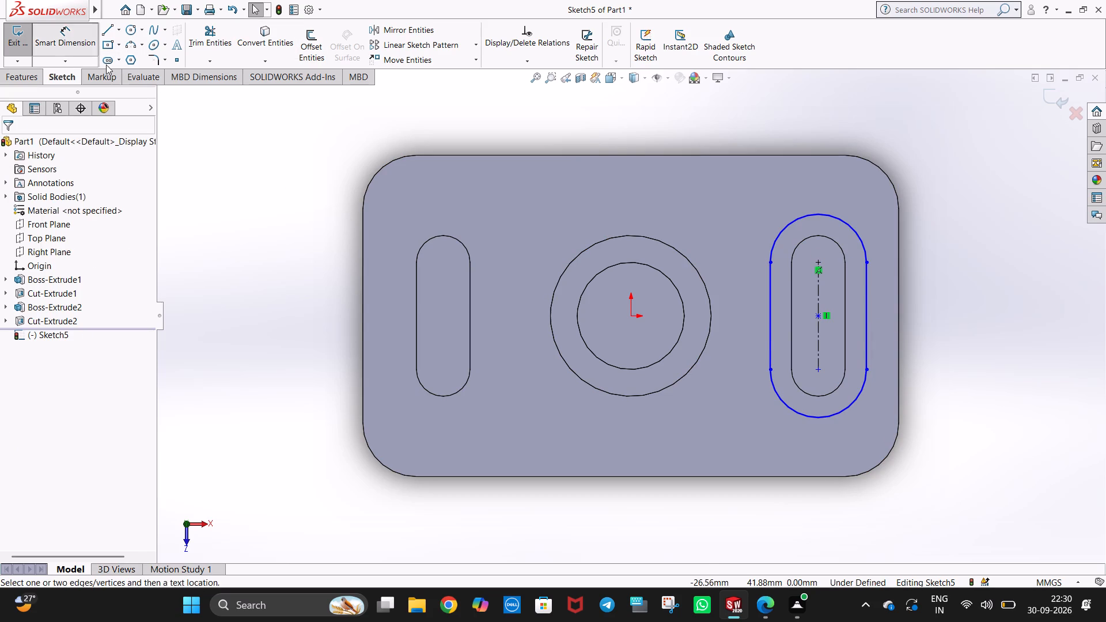
{"action": "left_click", "coordinate": [772, 319]}
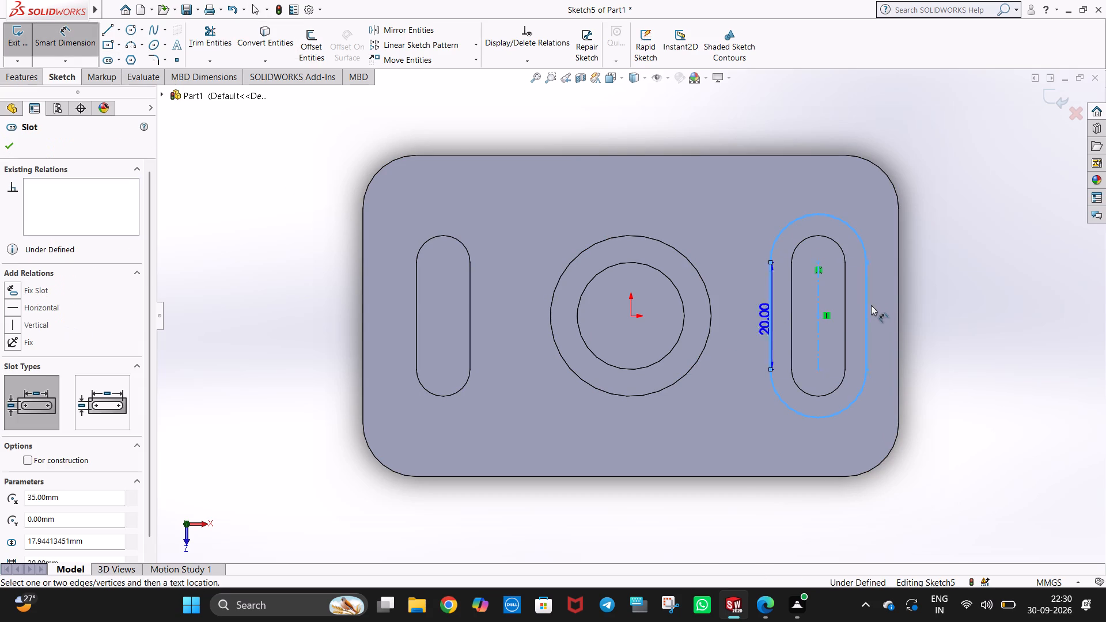
{"action": "left_click", "coordinate": [866, 303]}
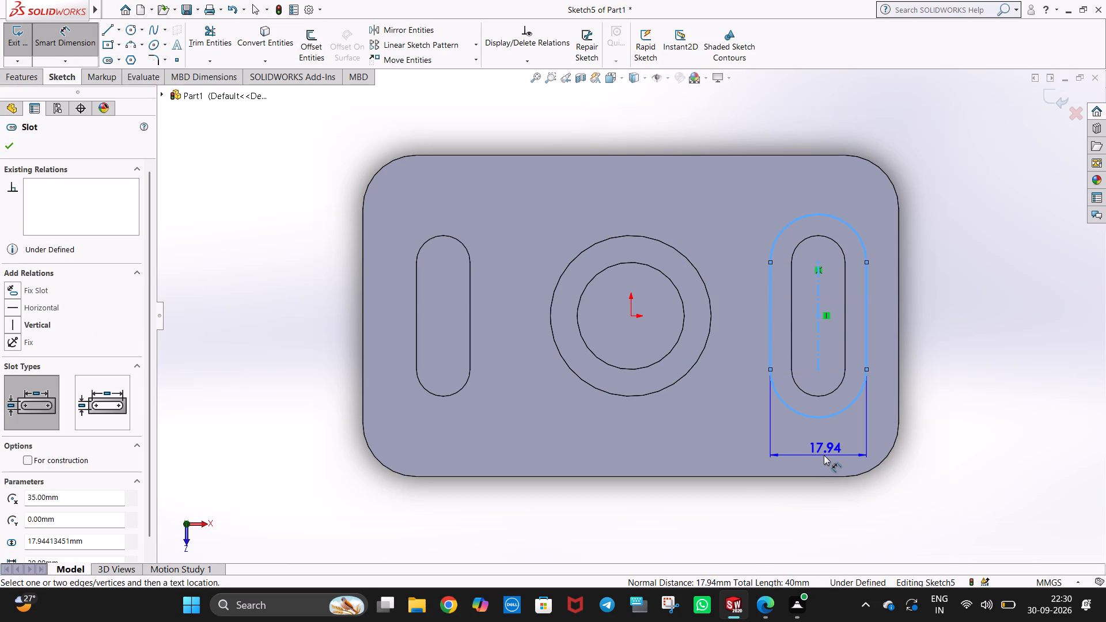
{"action": "left_click", "coordinate": [823, 454]}
{"action": "type", "text": "20"}
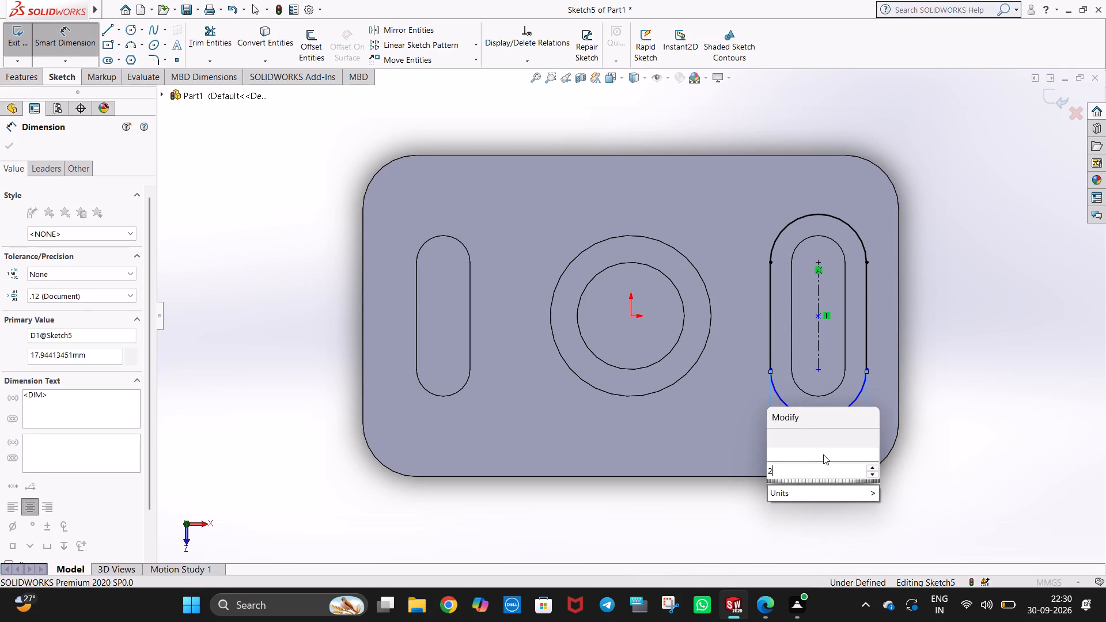
{"action": "key", "text": "Return"}
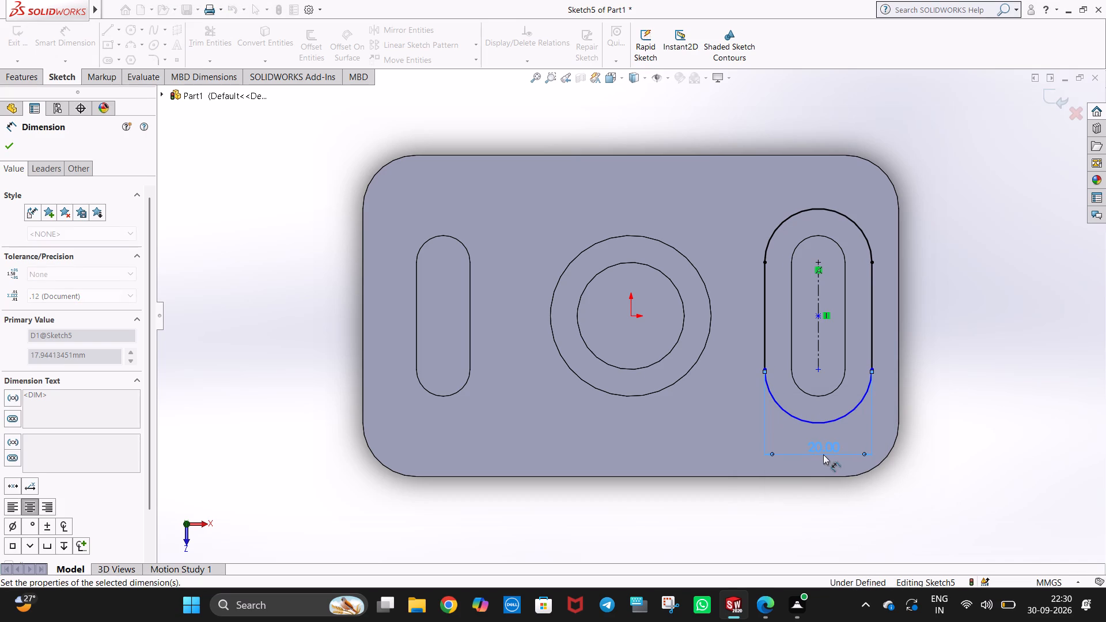
{"action": "left_click", "coordinate": [925, 361]}
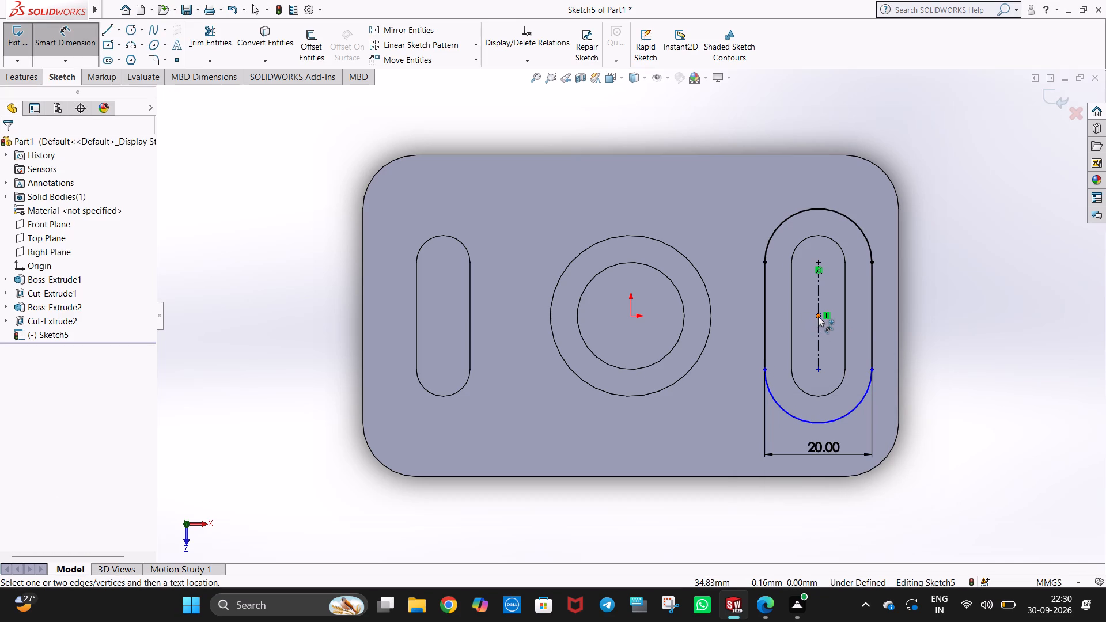
Add a 20 mm dimension between the two arc centres of the new outer slot.
{"action": "left_click", "coordinate": [817, 262]}
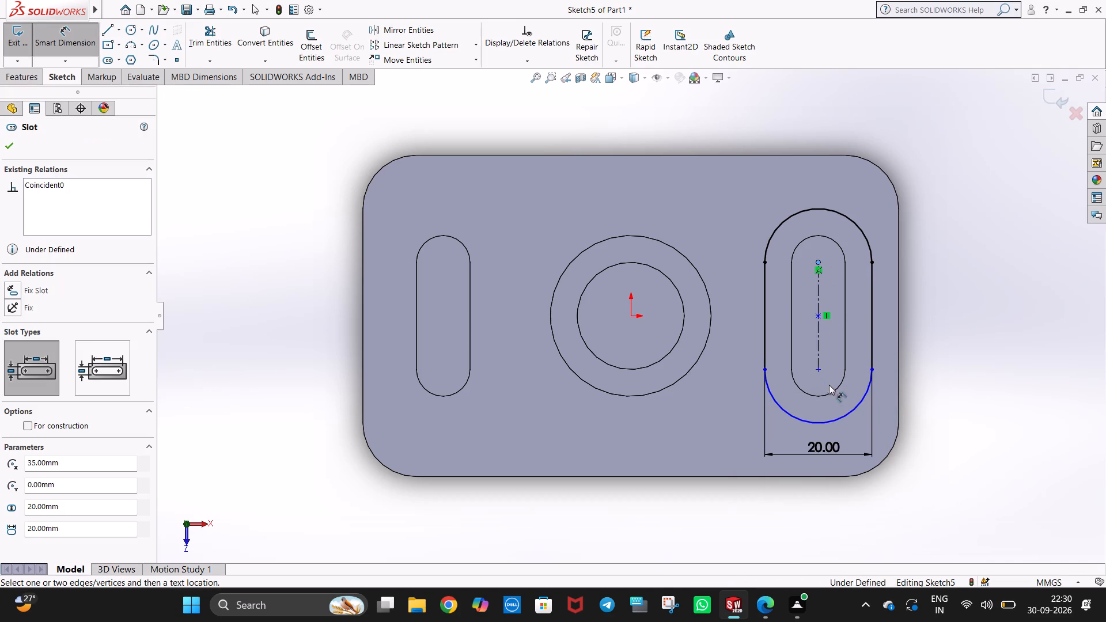
{"action": "left_click", "coordinate": [817, 369]}
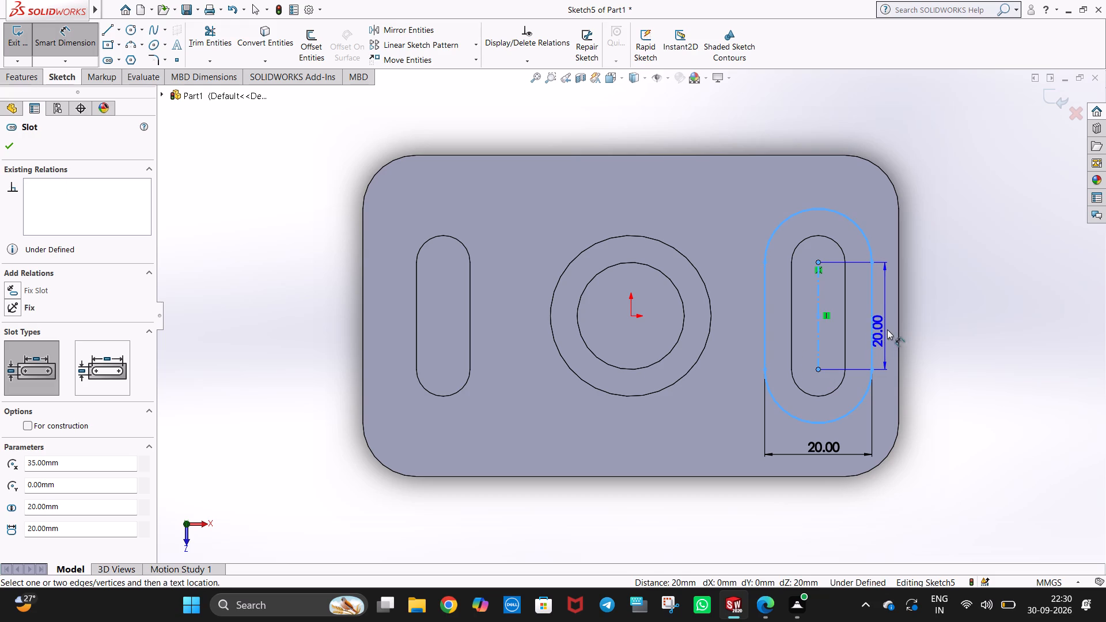
{"action": "left_click", "coordinate": [892, 312]}
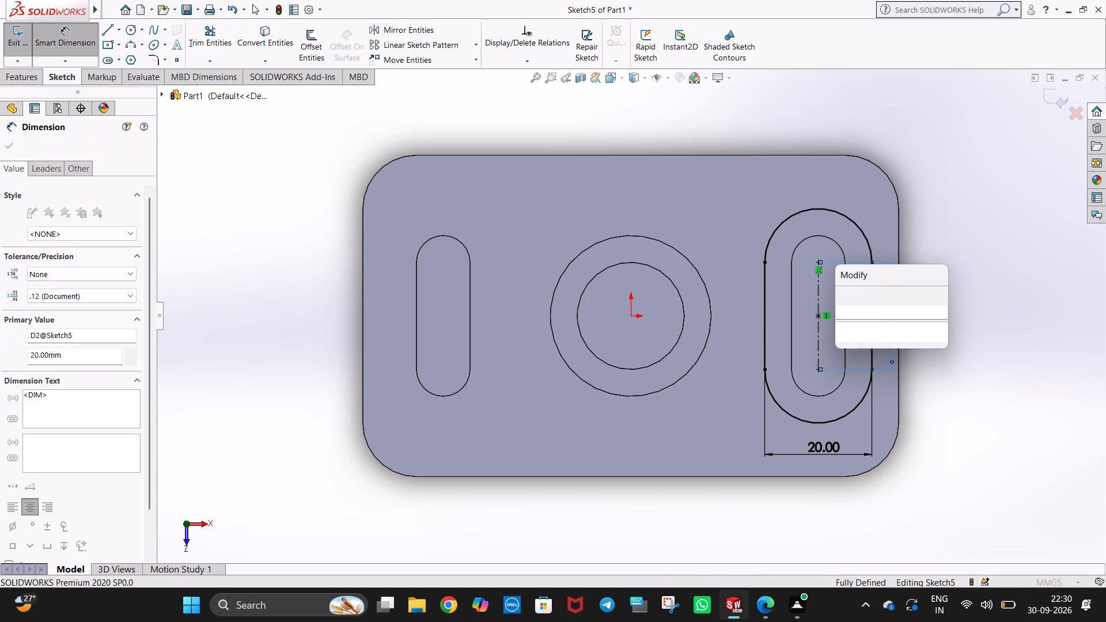
{"action": "left_click", "coordinate": [840, 295]}
{"action": "left_click", "coordinate": [965, 427]}
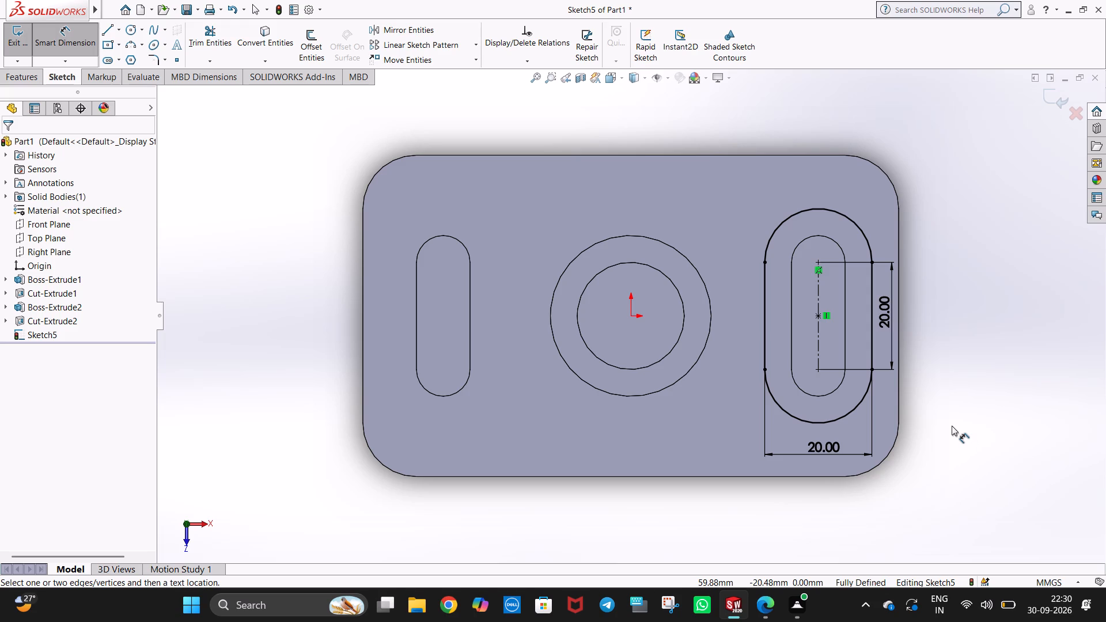
{"action": "left_click", "coordinate": [954, 429]}
{"action": "key", "text": "Escape"}
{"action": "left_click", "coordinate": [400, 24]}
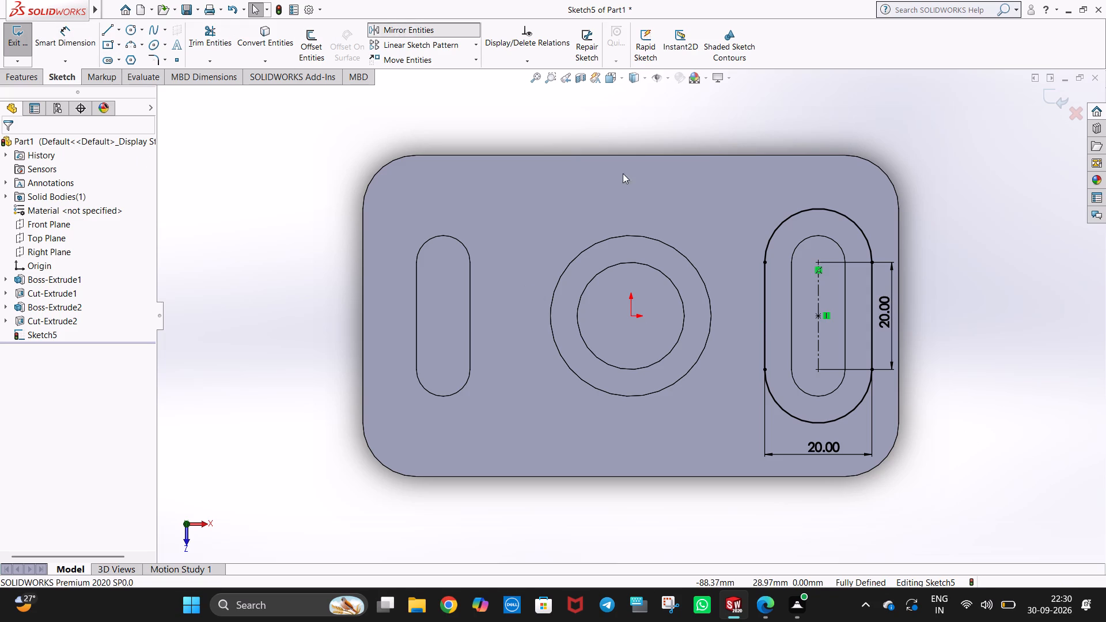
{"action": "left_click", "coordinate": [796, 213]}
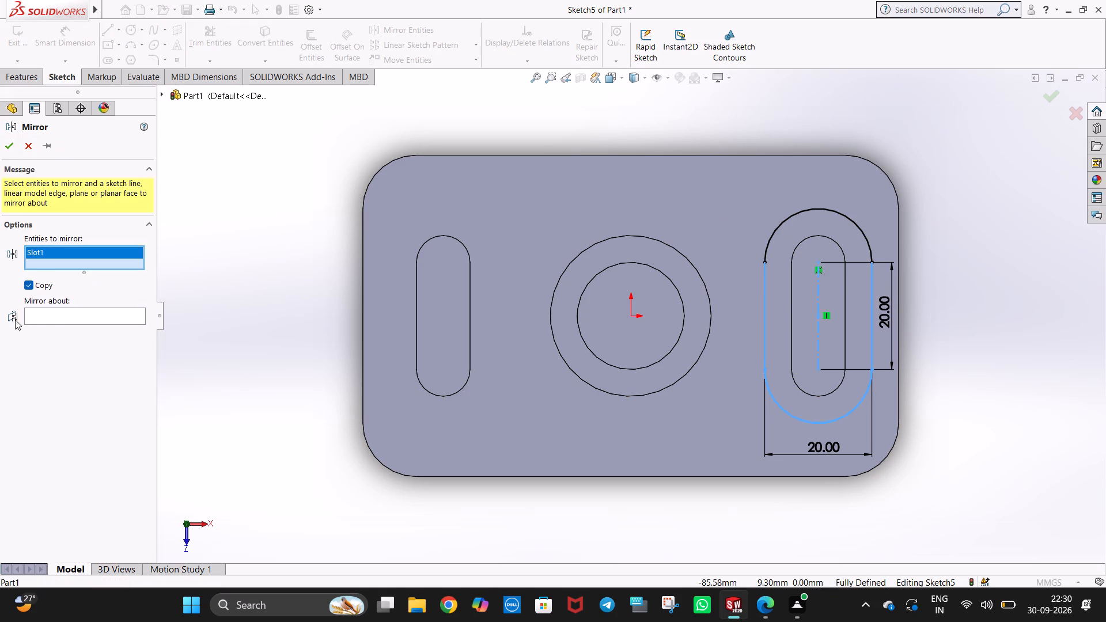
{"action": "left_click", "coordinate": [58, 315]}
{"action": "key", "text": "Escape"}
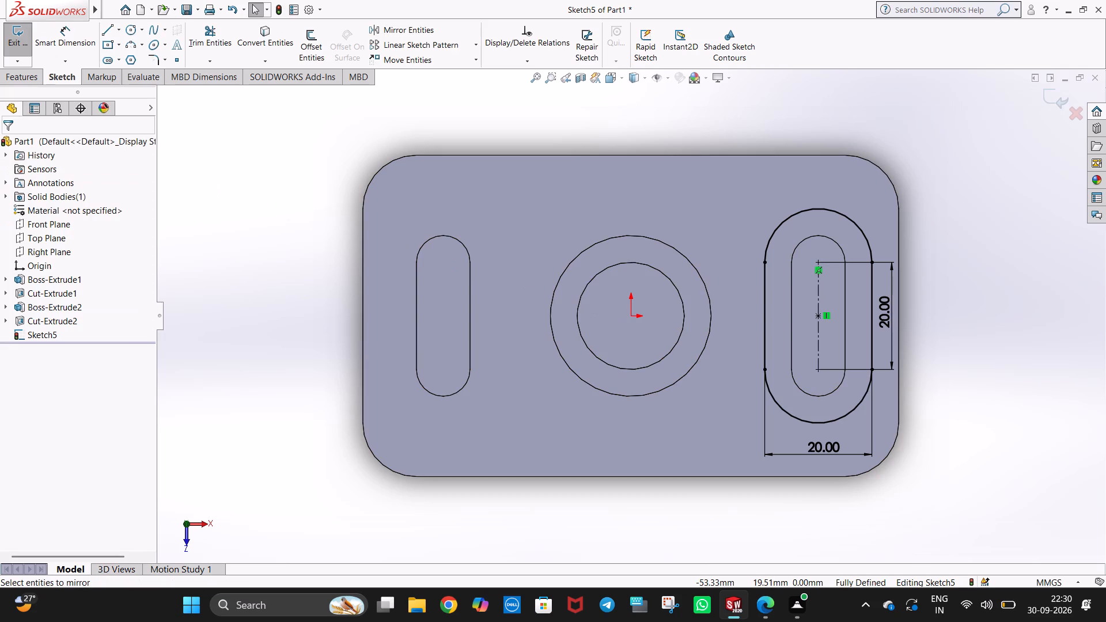
Sketch a vertical centerline from the origin at the boss's centre to beyond the boss's outer edge.
{"action": "left_click", "coordinate": [118, 32]}
{"action": "left_click", "coordinate": [130, 58]}
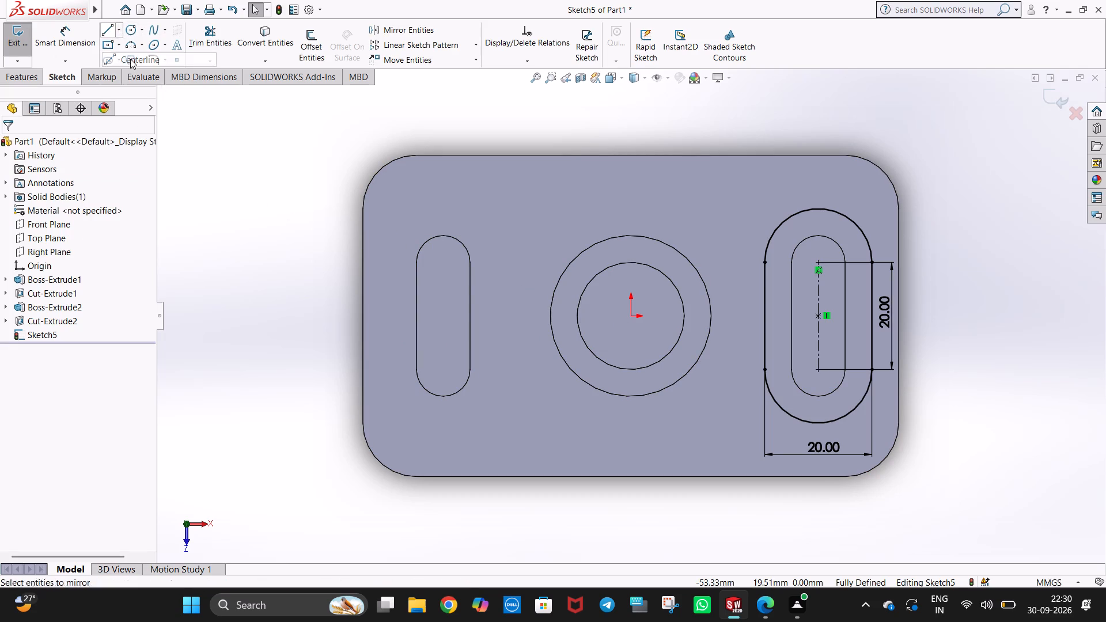
{"action": "left_click", "coordinate": [631, 316]}
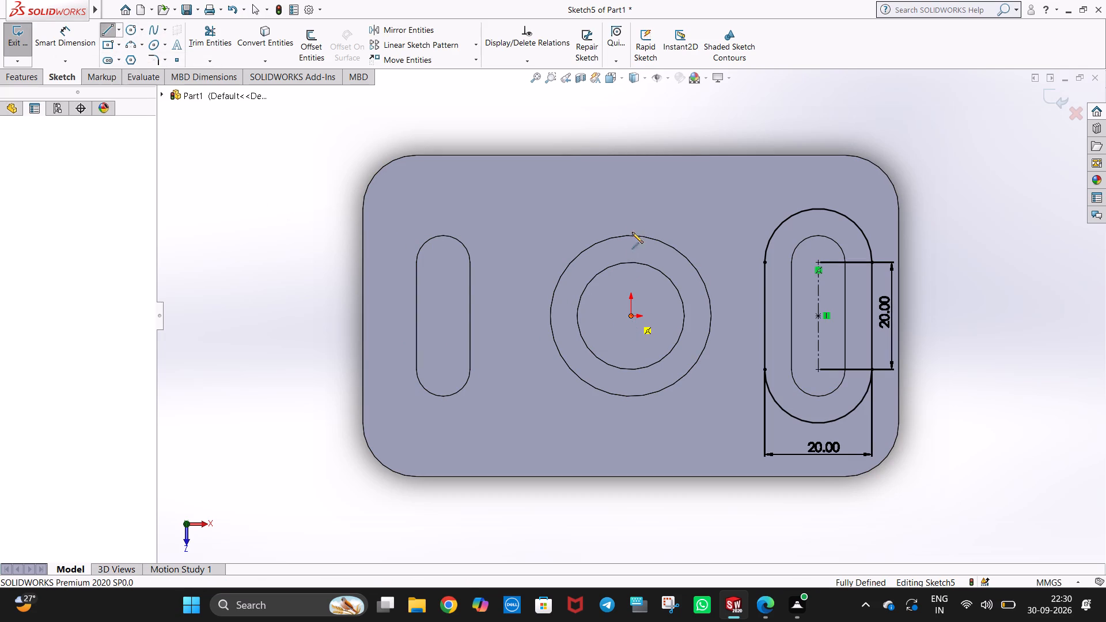
{"action": "left_click", "coordinate": [633, 198]}
{"action": "key", "text": "Escape"}
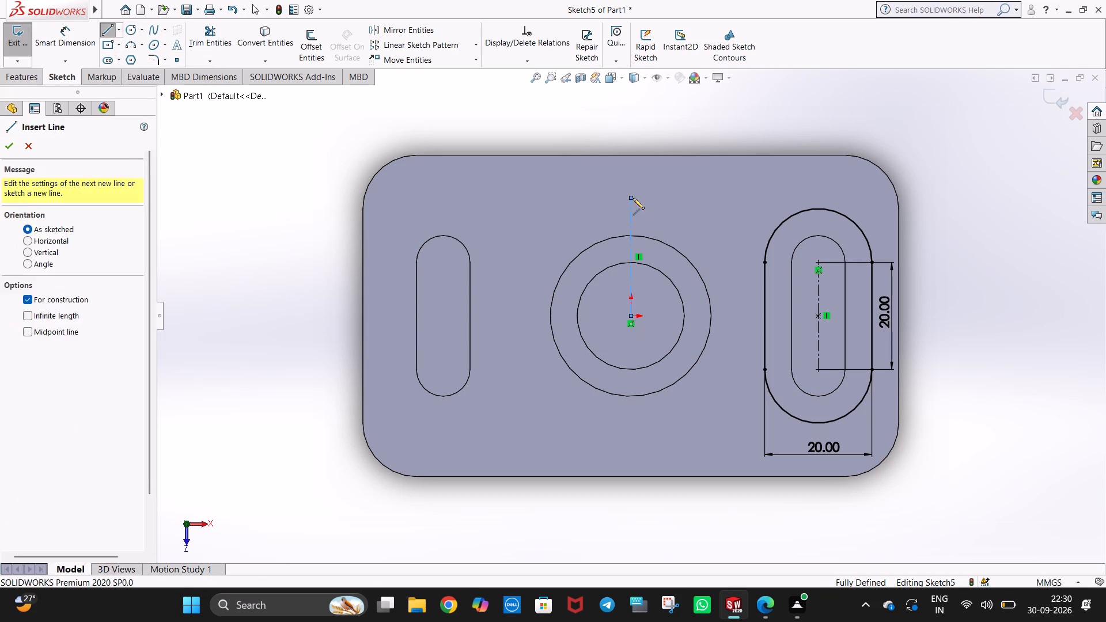
{"action": "key", "text": "Escape"}
Mirror the 20 mm wide slot about the vertical centerline, keeping the original as a copy.
{"action": "left_click", "coordinate": [429, 31]}
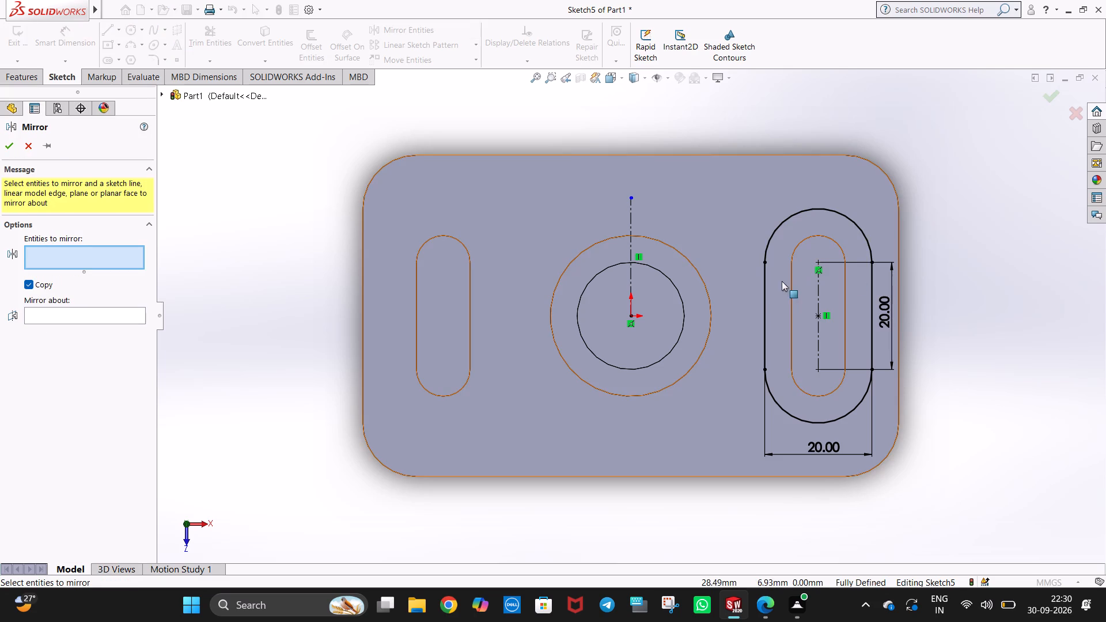
{"action": "left_click", "coordinate": [767, 294]}
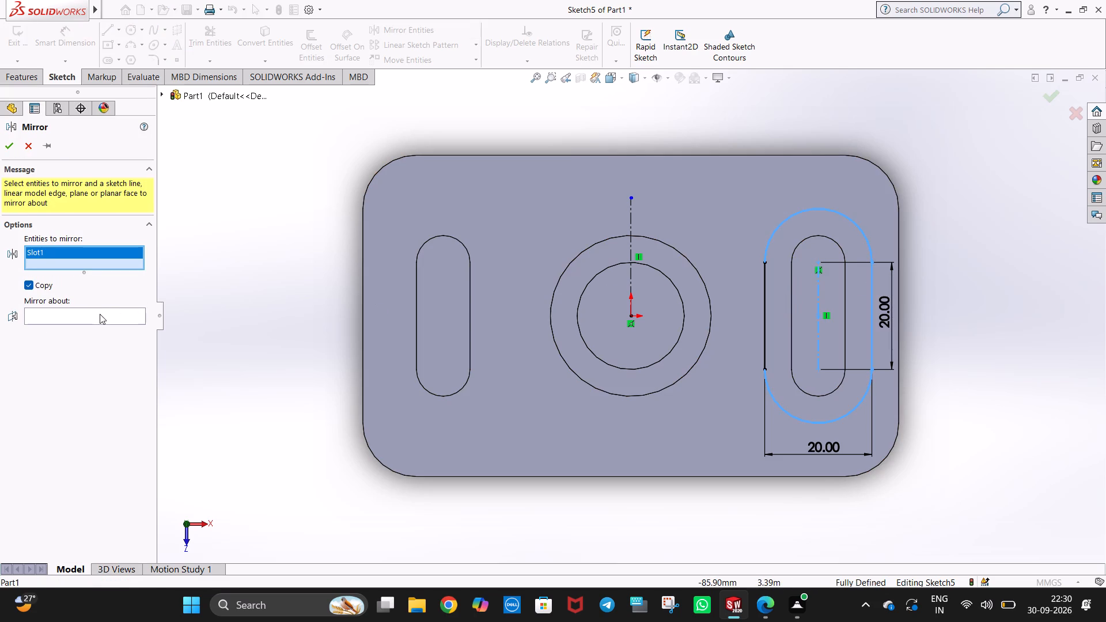
{"action": "left_click", "coordinate": [100, 314]}
{"action": "left_click", "coordinate": [632, 215]}
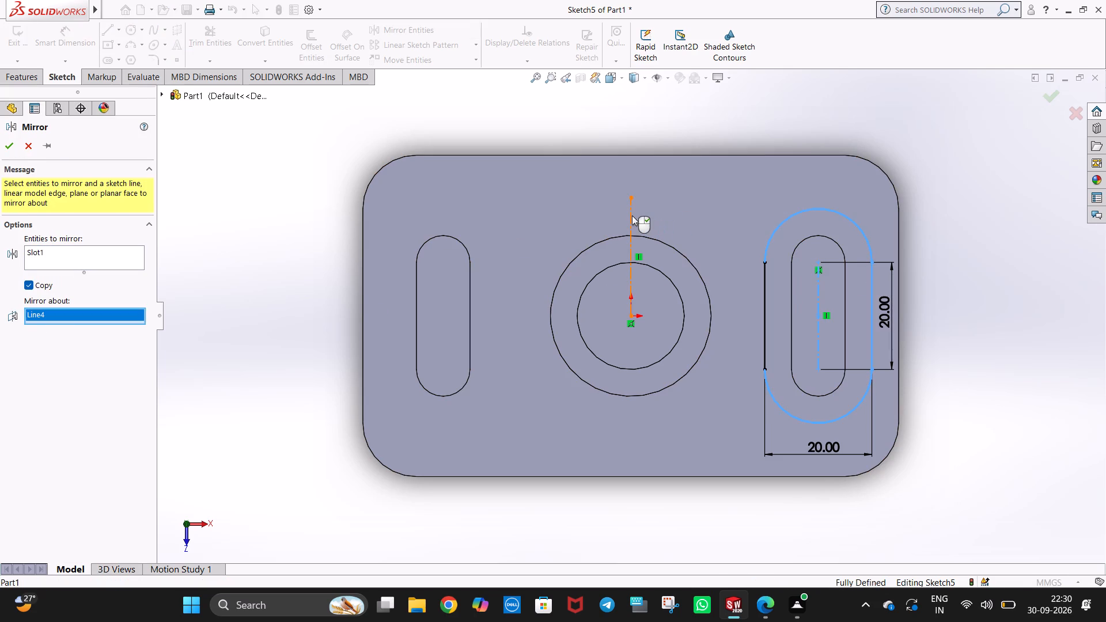
{"action": "right_click", "coordinate": [632, 215]}
Cut-extrude the two 20 mm wide slot profiles blind to a depth of 5 mm into the block's upper face.
{"action": "middle_click_drag", "start_coordinate": [654, 500], "coordinate": [654, 403]}
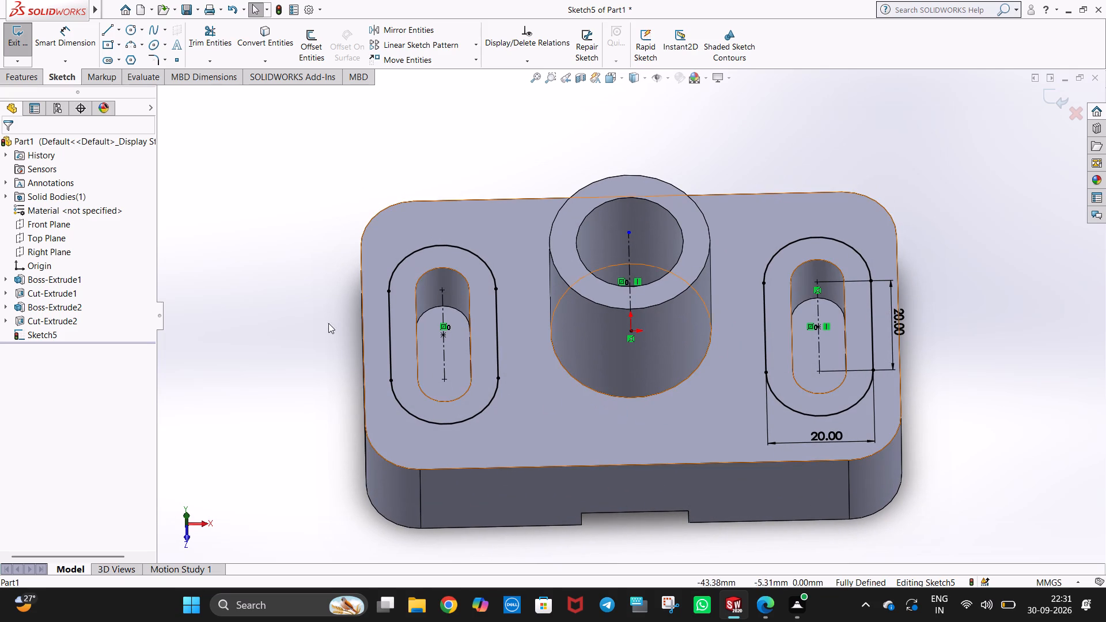
{"action": "left_click", "coordinate": [22, 75]}
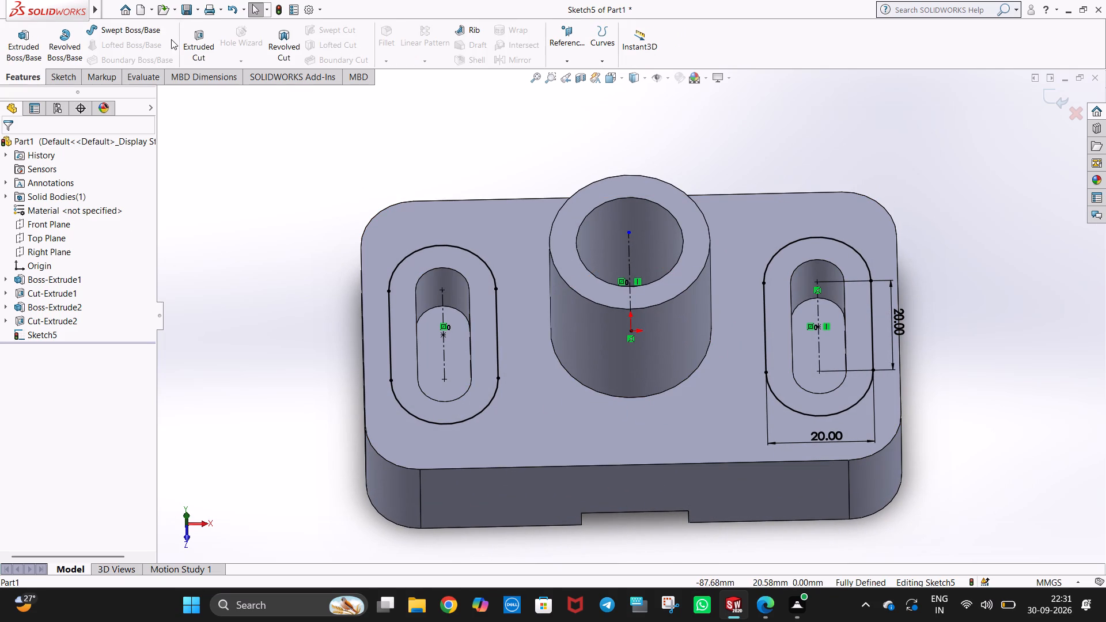
{"action": "left_click", "coordinate": [196, 39]}
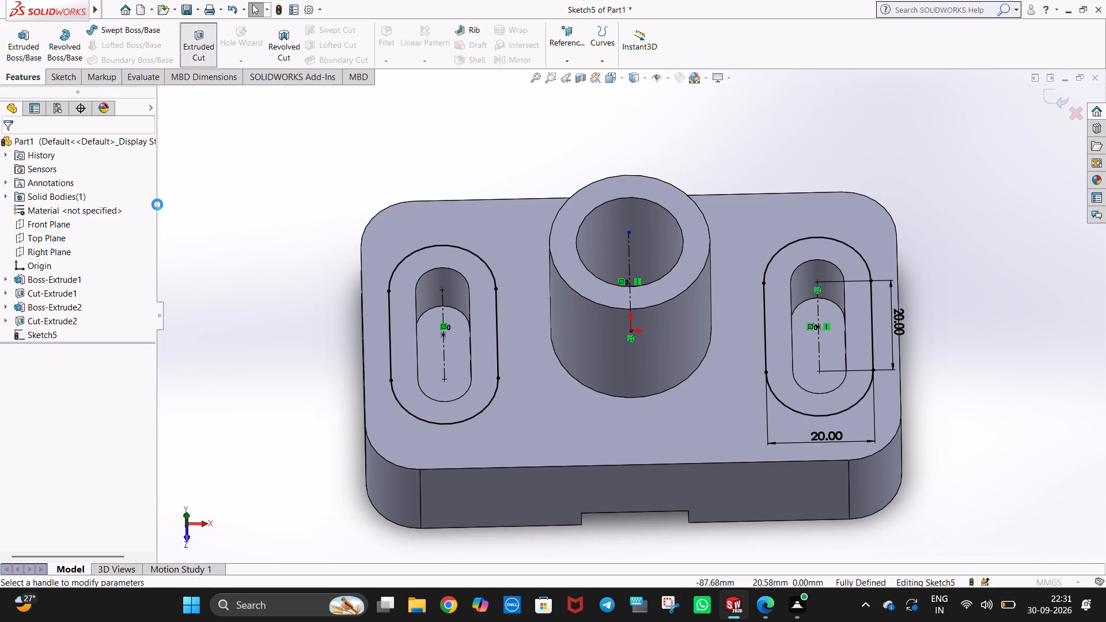
{"action": "key", "text": "5"}
{"action": "key", "text": "Return"}
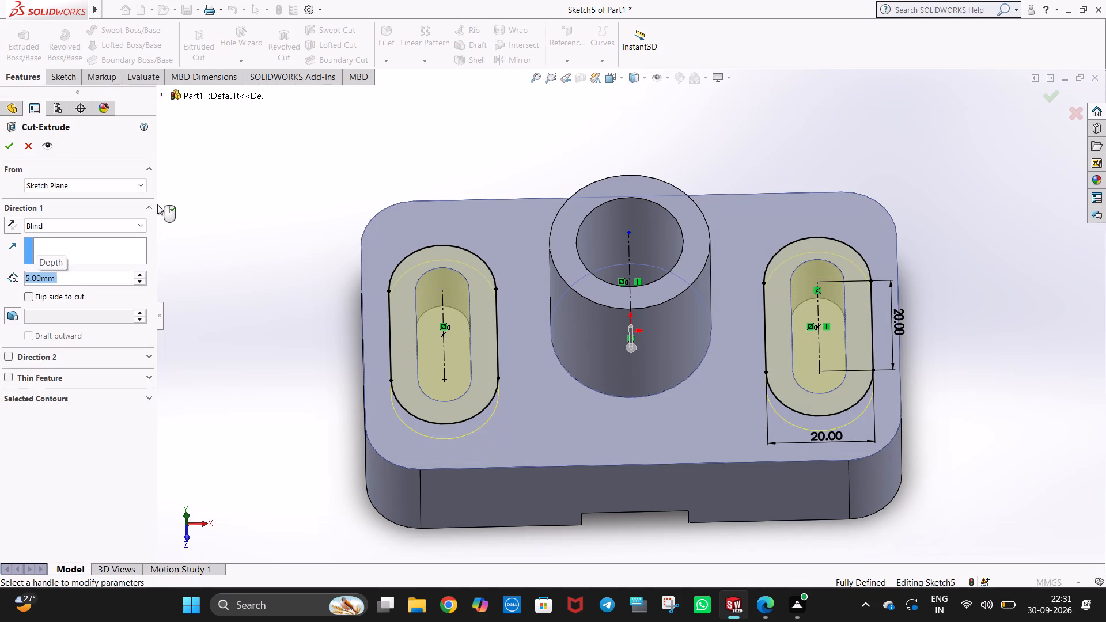
{"action": "left_click", "coordinate": [1, 145]}
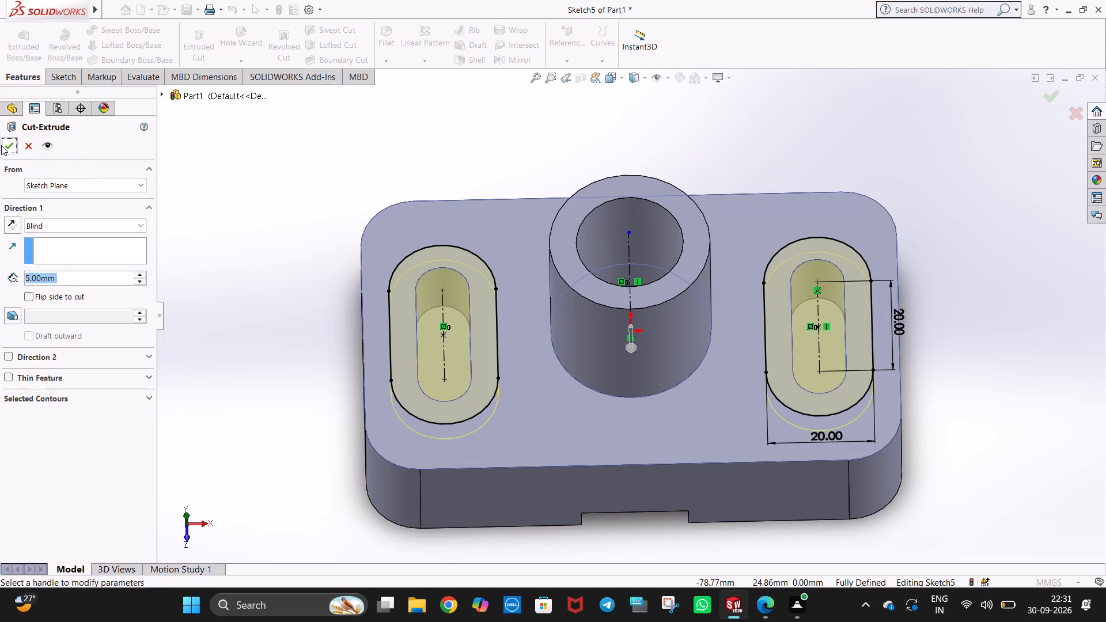
Start a new sketch on the block's flat underside face beside the central notch.
{"action": "scroll", "coordinate": [743, 456], "scroll_direction": "up", "scroll_amount": 1}
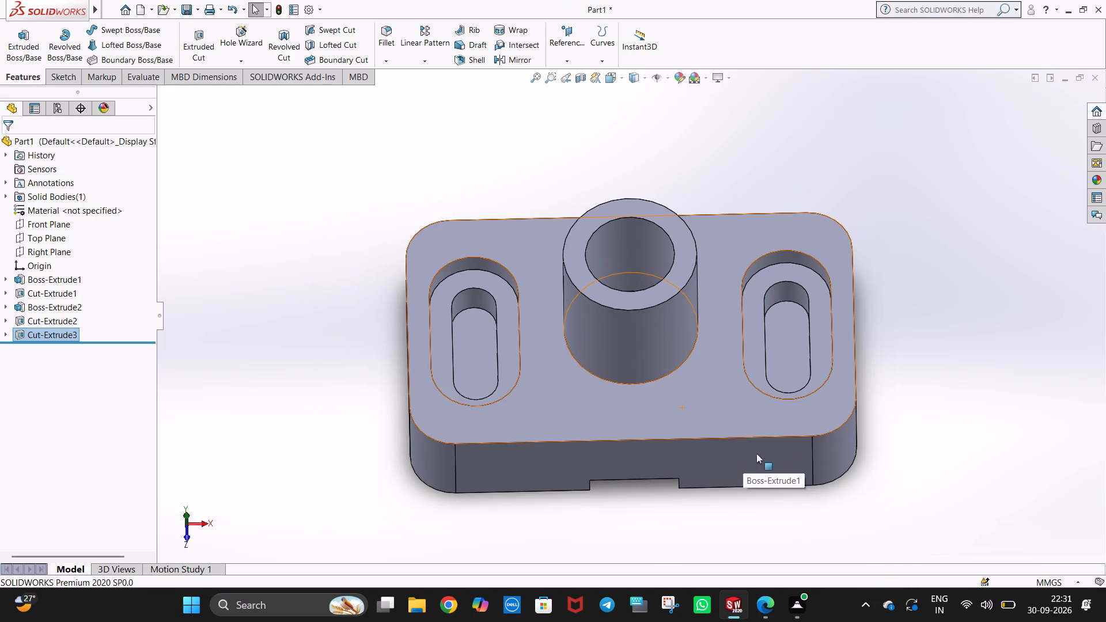
{"action": "middle_click_drag", "start_coordinate": [821, 427], "coordinate": [796, 424]}
{"action": "middle_click_drag", "start_coordinate": [640, 479], "coordinate": [639, 475]}
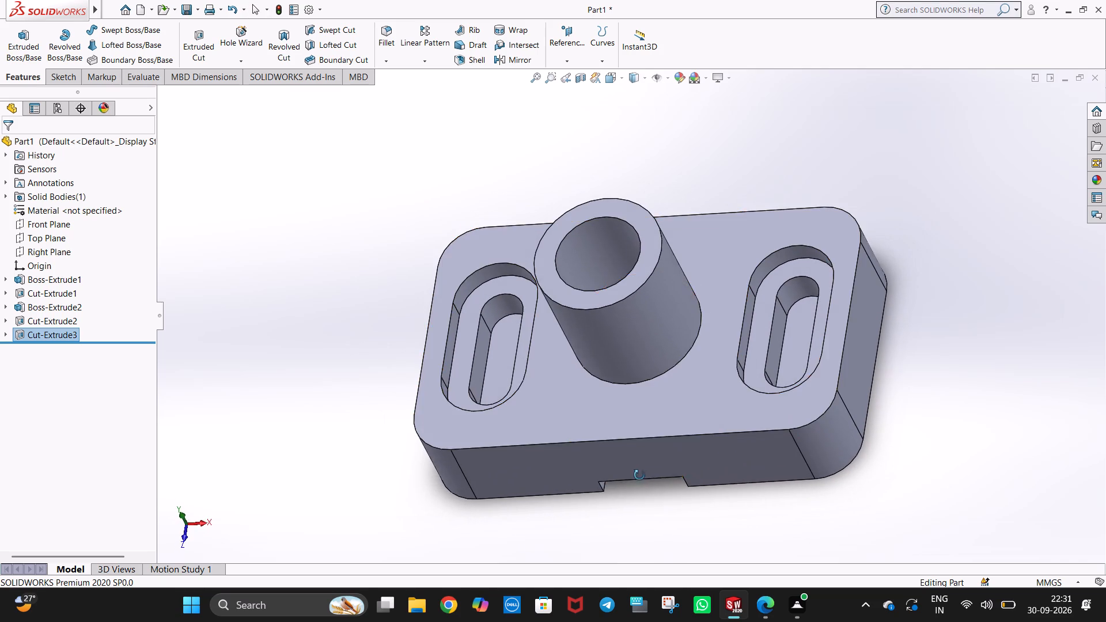
{"action": "middle_click_drag", "start_coordinate": [639, 475], "coordinate": [669, 369]}
{"action": "middle_click_drag", "start_coordinate": [574, 467], "coordinate": [561, 375]}
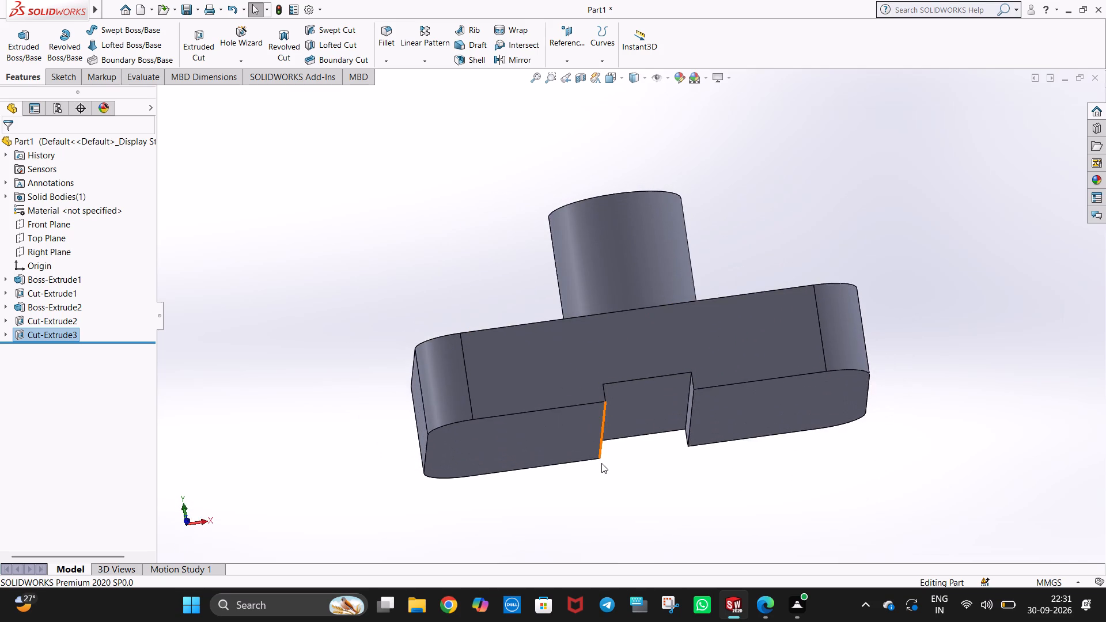
{"action": "middle_click_drag", "start_coordinate": [601, 463], "coordinate": [599, 405]}
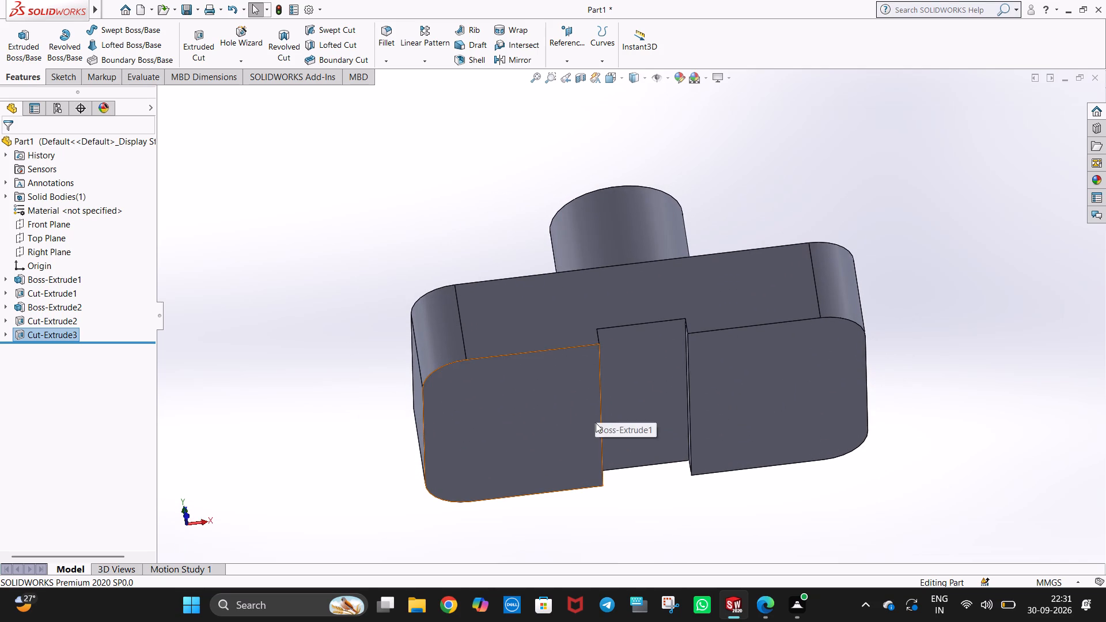
{"action": "middle_click_drag", "start_coordinate": [632, 469], "coordinate": [612, 407]}
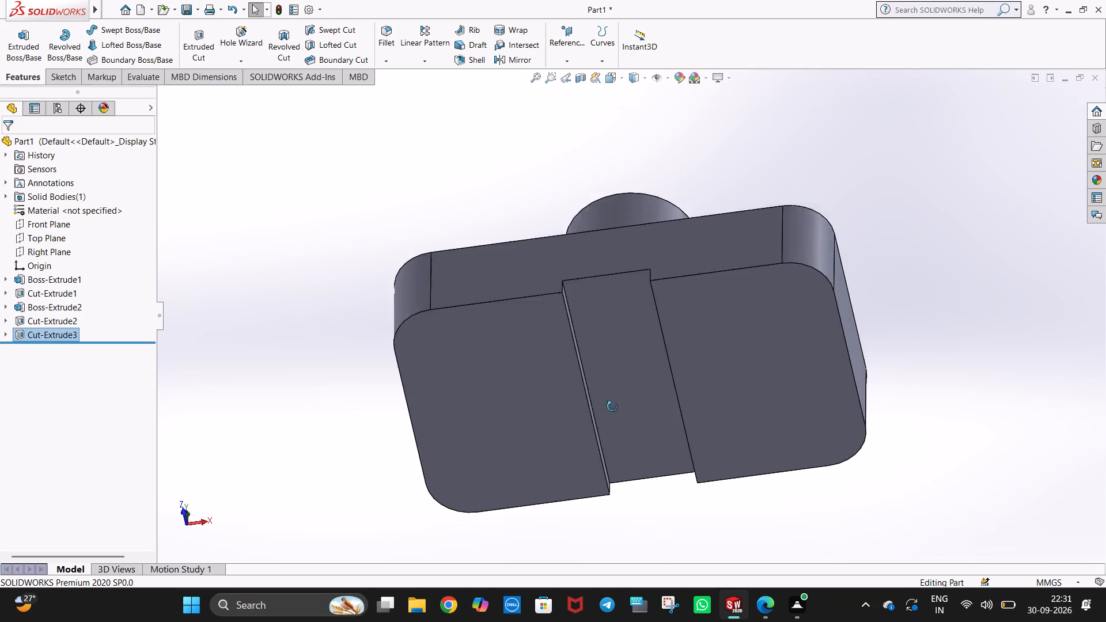
{"action": "middle_click_drag", "start_coordinate": [612, 407], "coordinate": [600, 348]}
{"action": "right_click", "coordinate": [499, 397]}
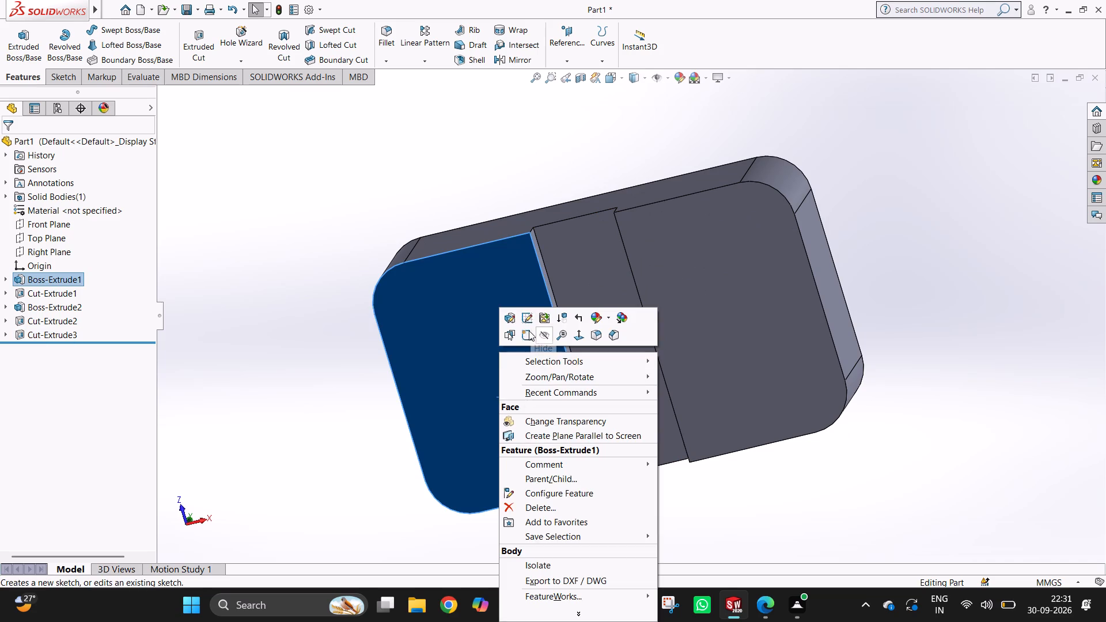
{"action": "left_click", "coordinate": [525, 335]}
{"action": "key", "text": "ctrl+8"}
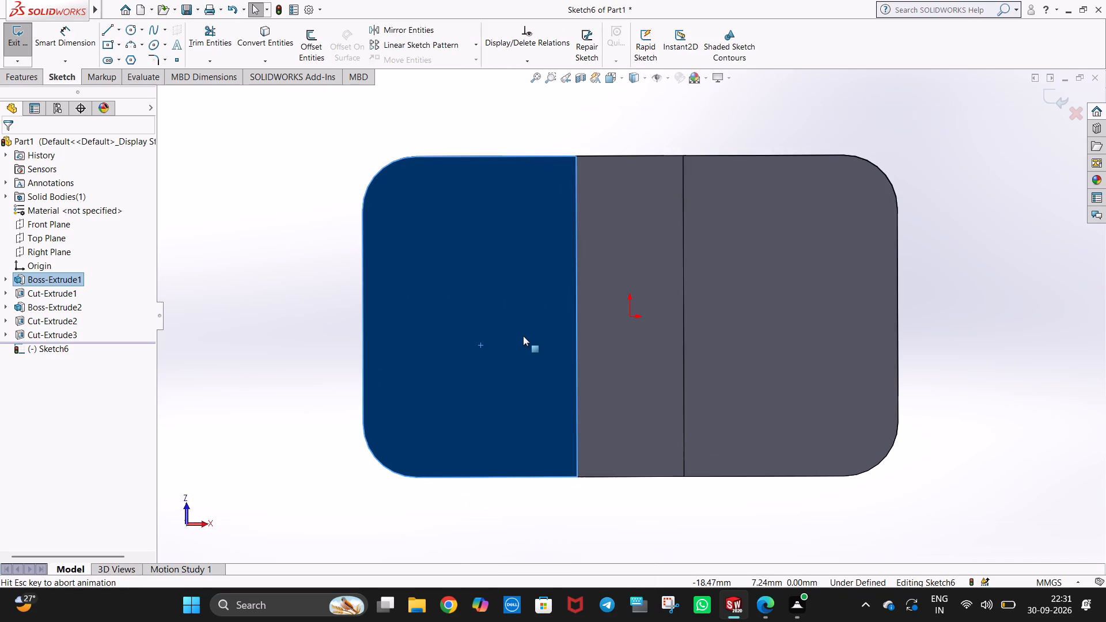
Sketch a horizontal centerline from the origin across the underside and set its length to 35 mm.
{"action": "left_click", "coordinate": [120, 30]}
{"action": "left_click", "coordinate": [127, 55]}
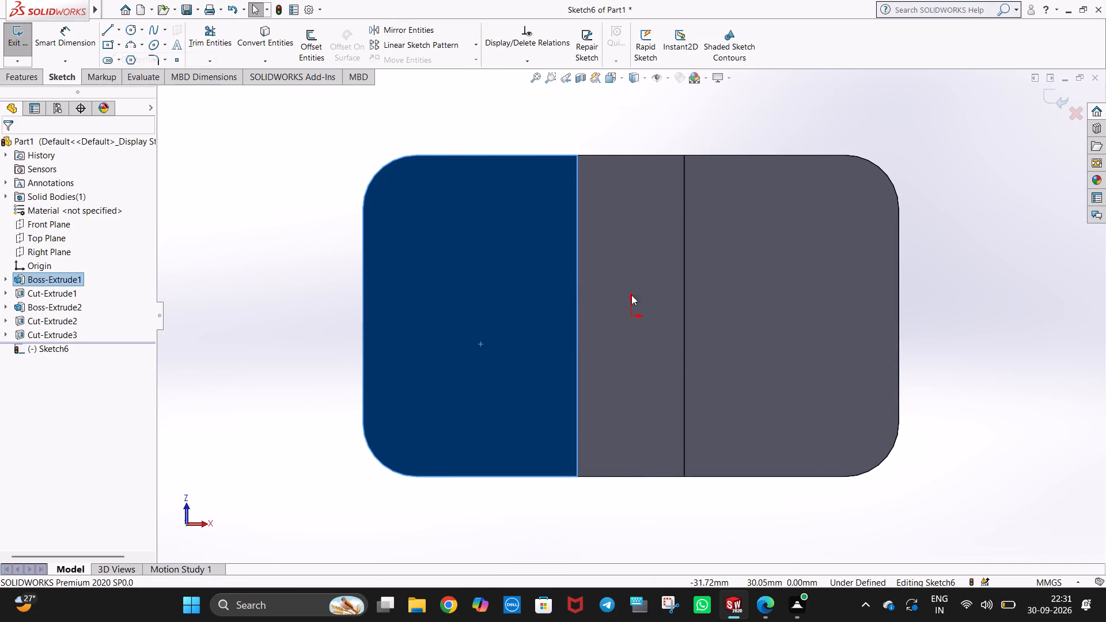
{"action": "left_click", "coordinate": [631, 316]}
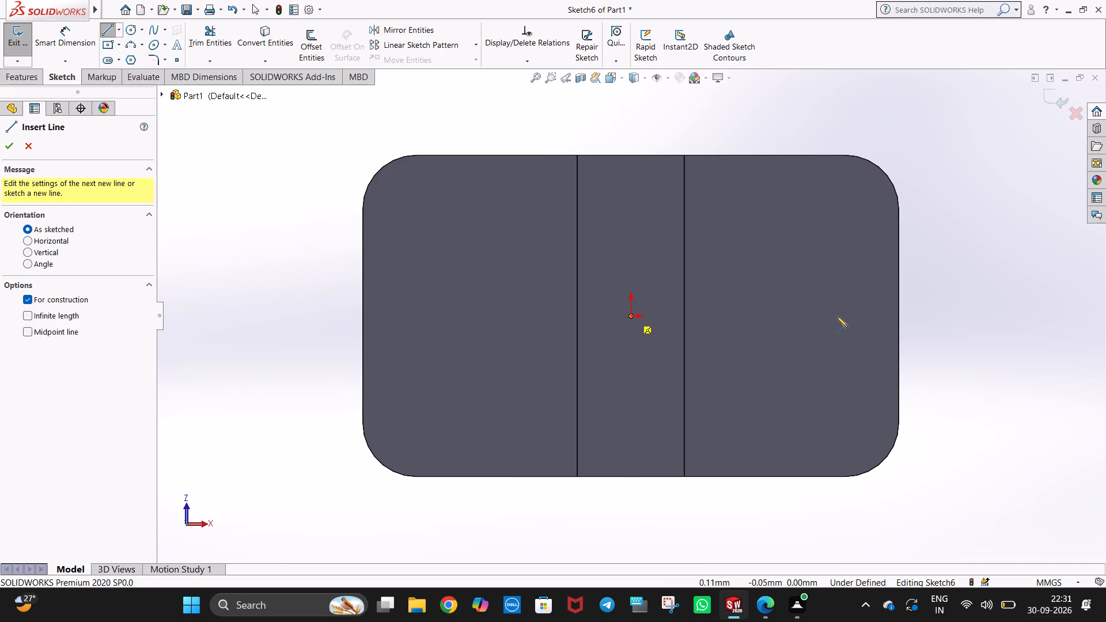
{"action": "left_click", "coordinate": [815, 313]}
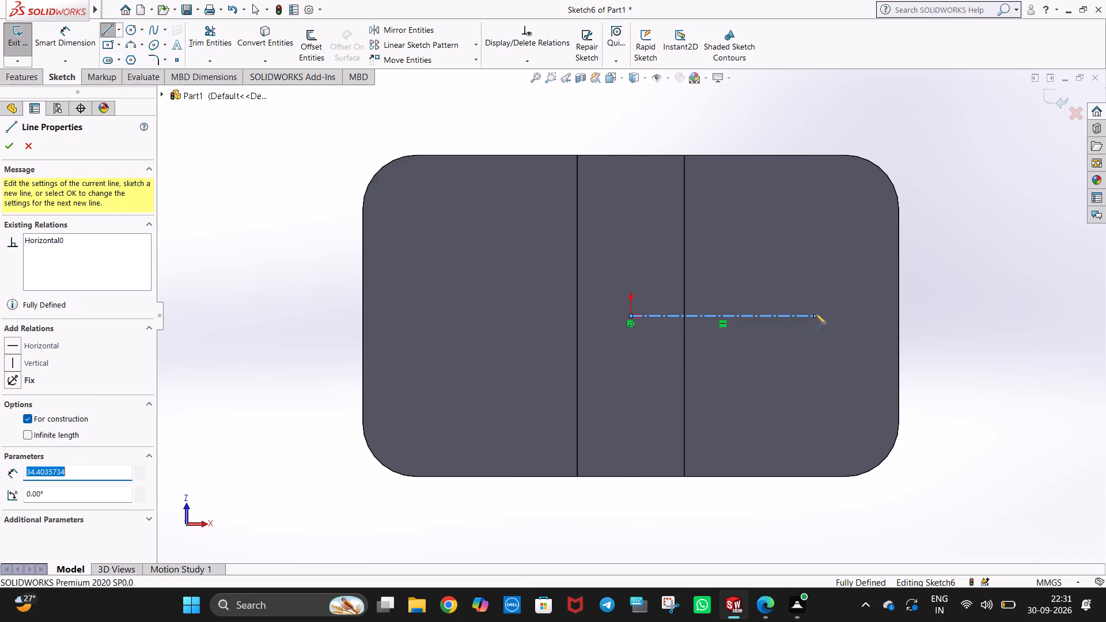
{"action": "type", "text": "35"}
{"action": "key", "text": "Return"}
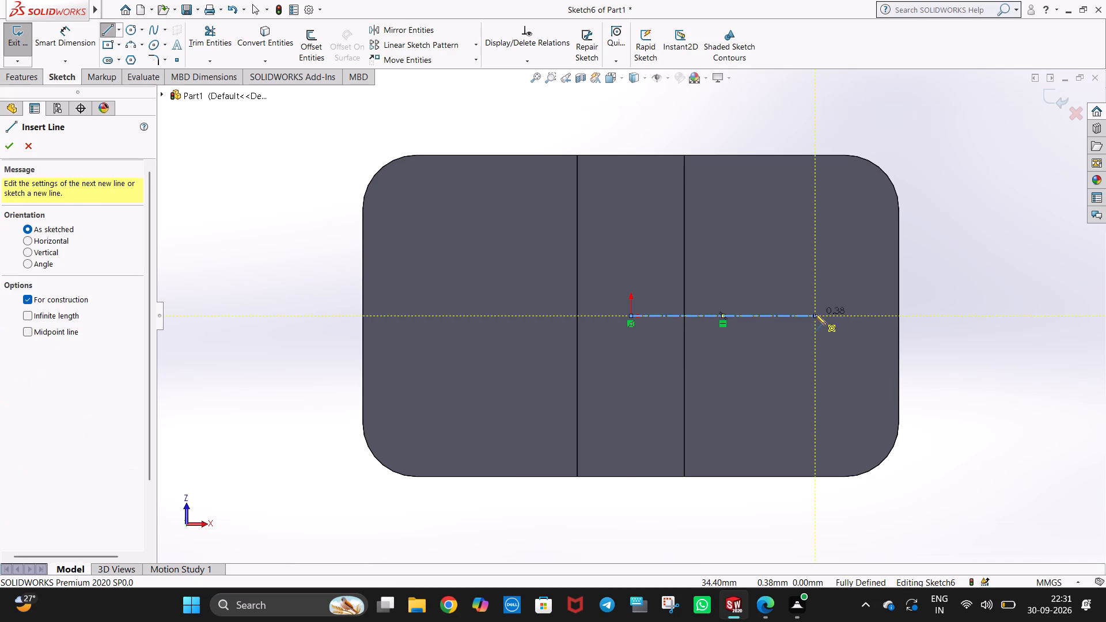
{"action": "key", "text": "Escape"}
{"action": "left_click", "coordinate": [831, 344]}
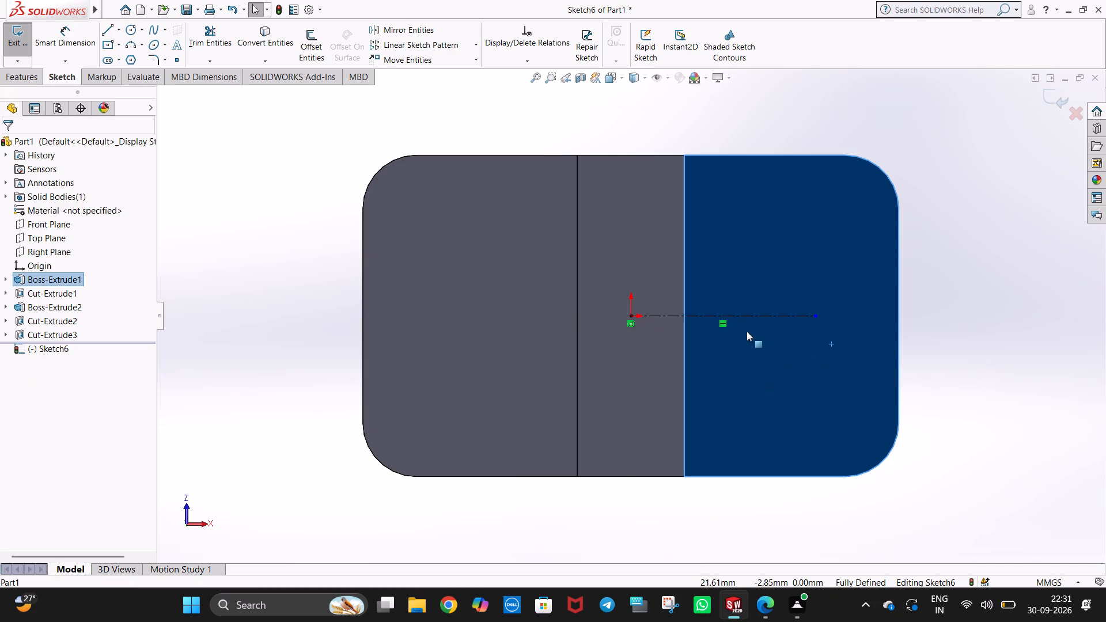
{"action": "left_click", "coordinate": [1048, 314]}
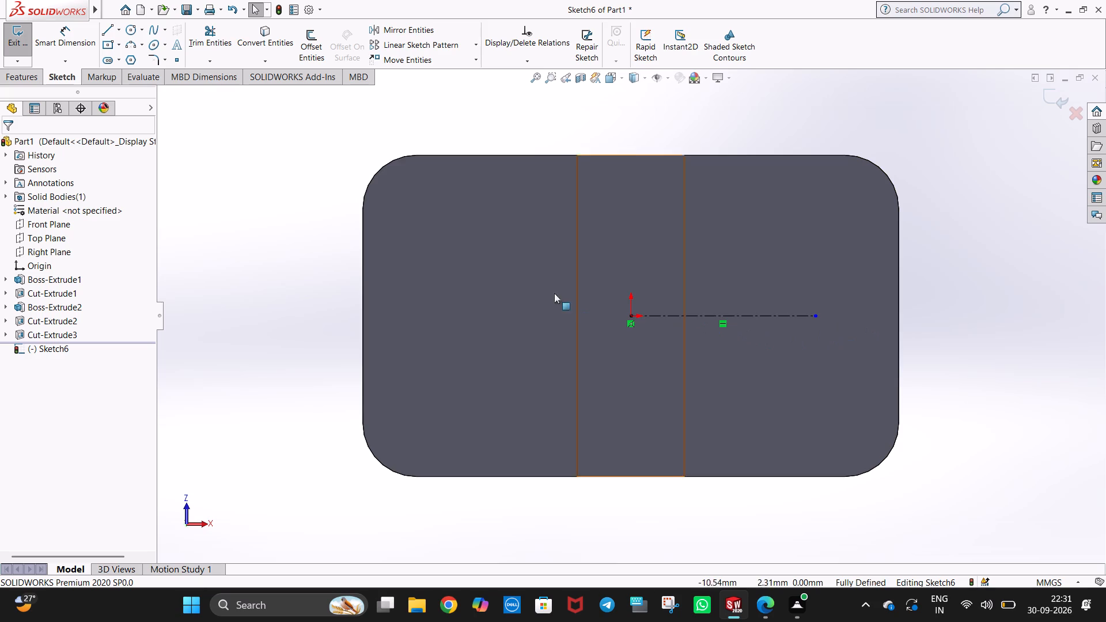
{"action": "left_click", "coordinate": [660, 316]}
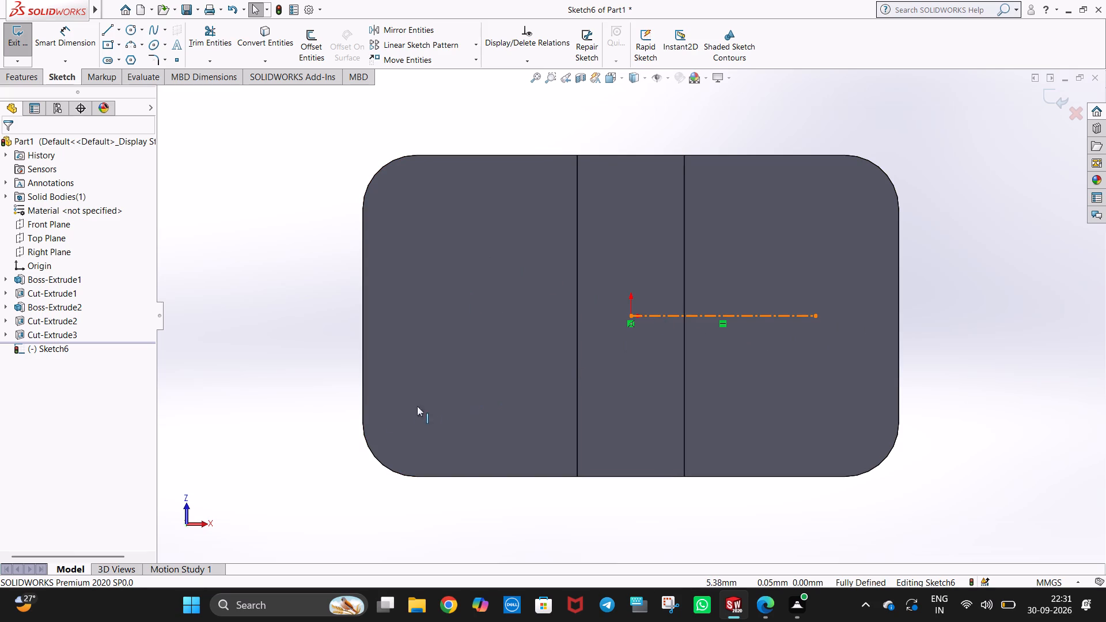
{"action": "type", "text": "35"}
{"action": "key", "text": "Return"}
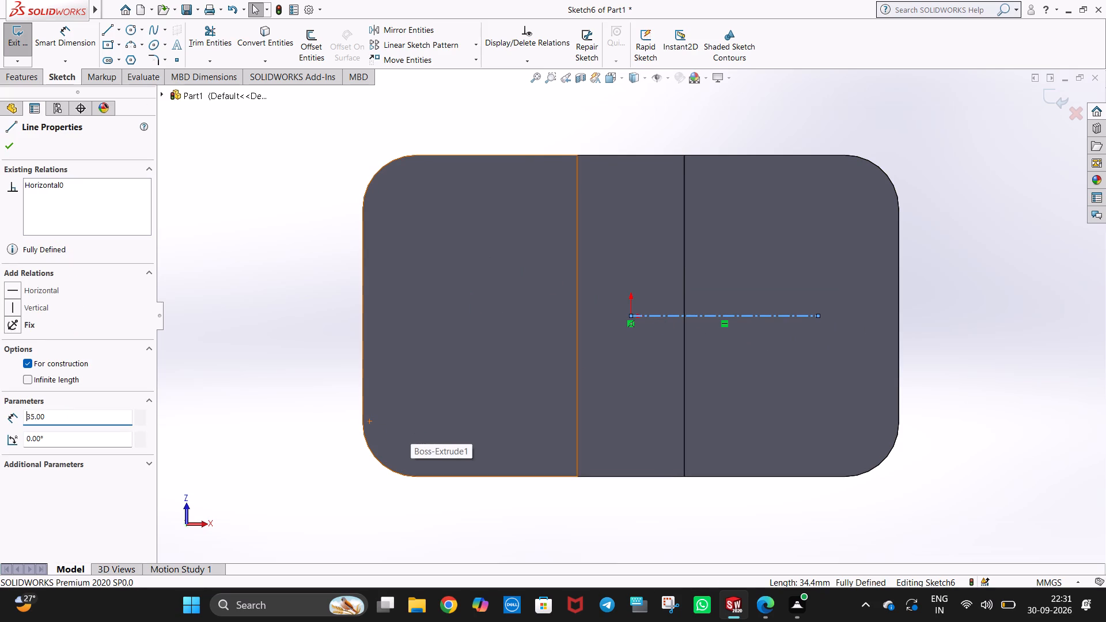
{"action": "left_click", "coordinate": [965, 386]}
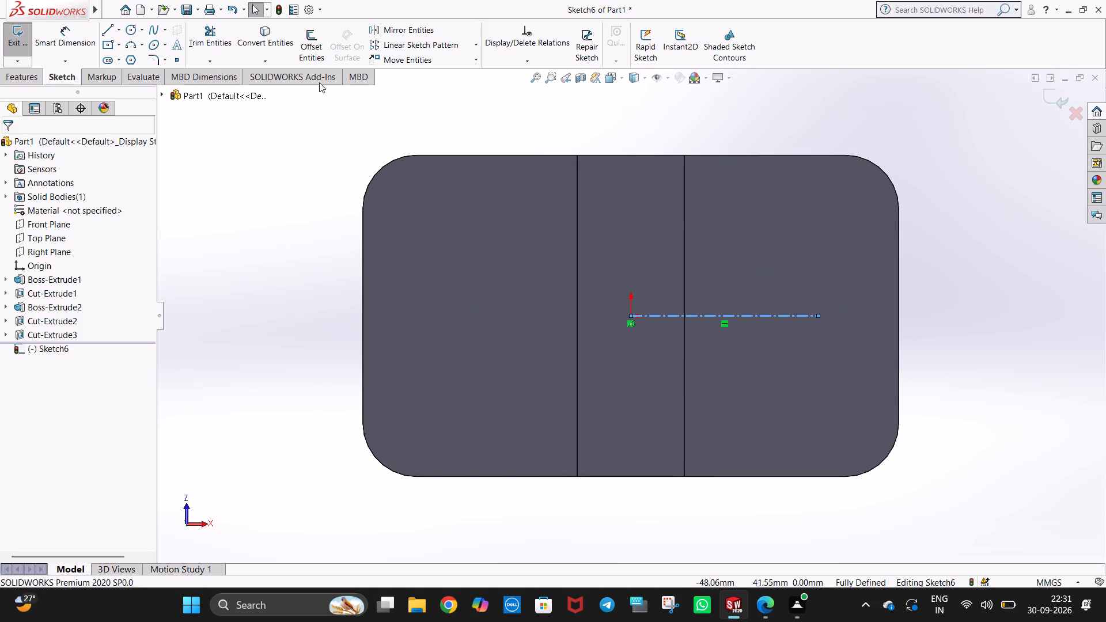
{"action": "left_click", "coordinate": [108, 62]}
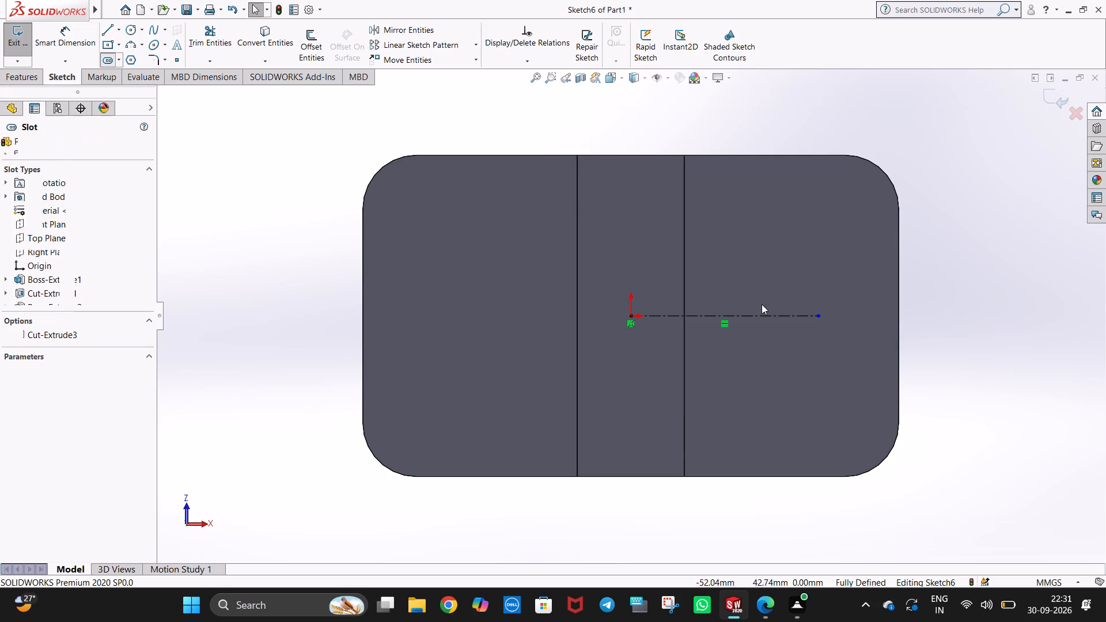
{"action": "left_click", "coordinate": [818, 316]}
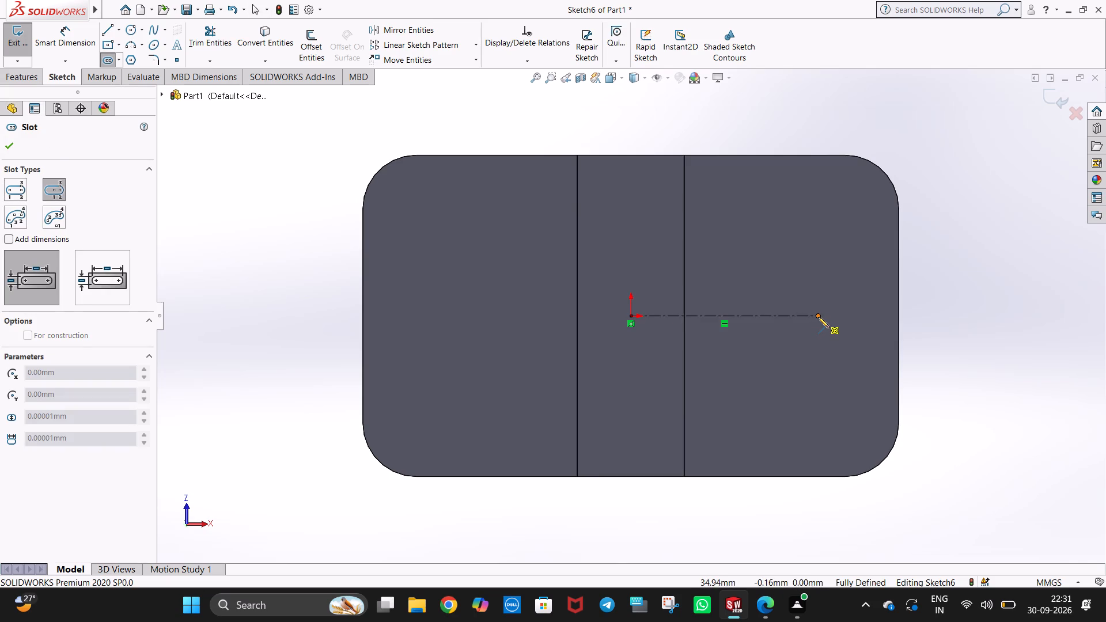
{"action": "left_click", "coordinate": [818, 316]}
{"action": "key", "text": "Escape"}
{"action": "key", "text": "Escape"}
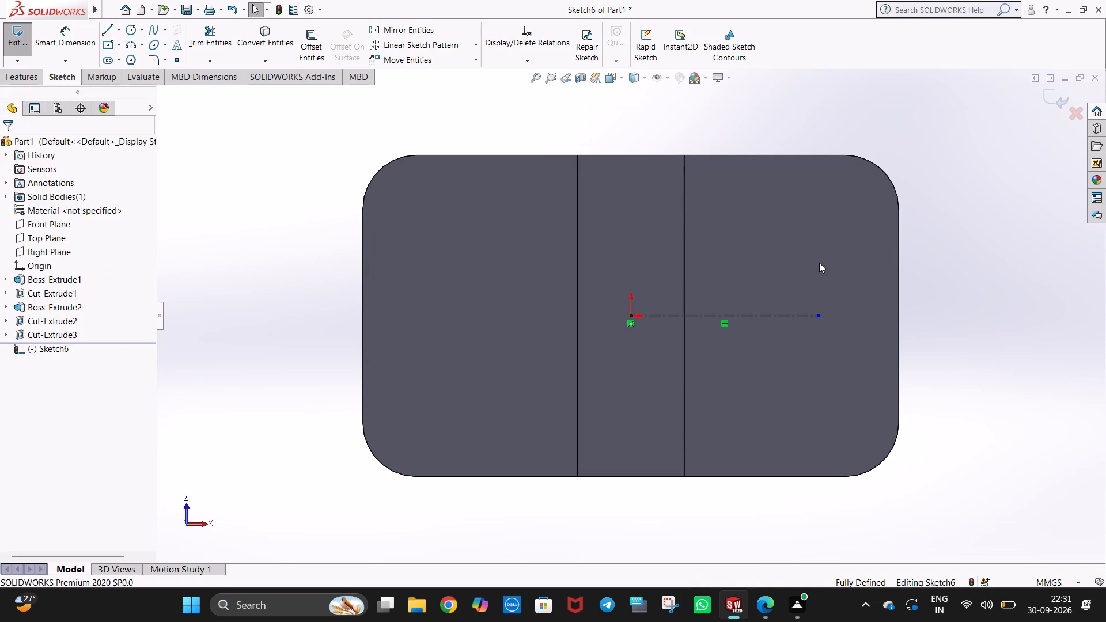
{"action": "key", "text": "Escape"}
Sketch a vertical centerpoint straight slot on the underside, centred on the free end of the 35 mm centerline.
{"action": "left_click", "coordinate": [109, 56]}
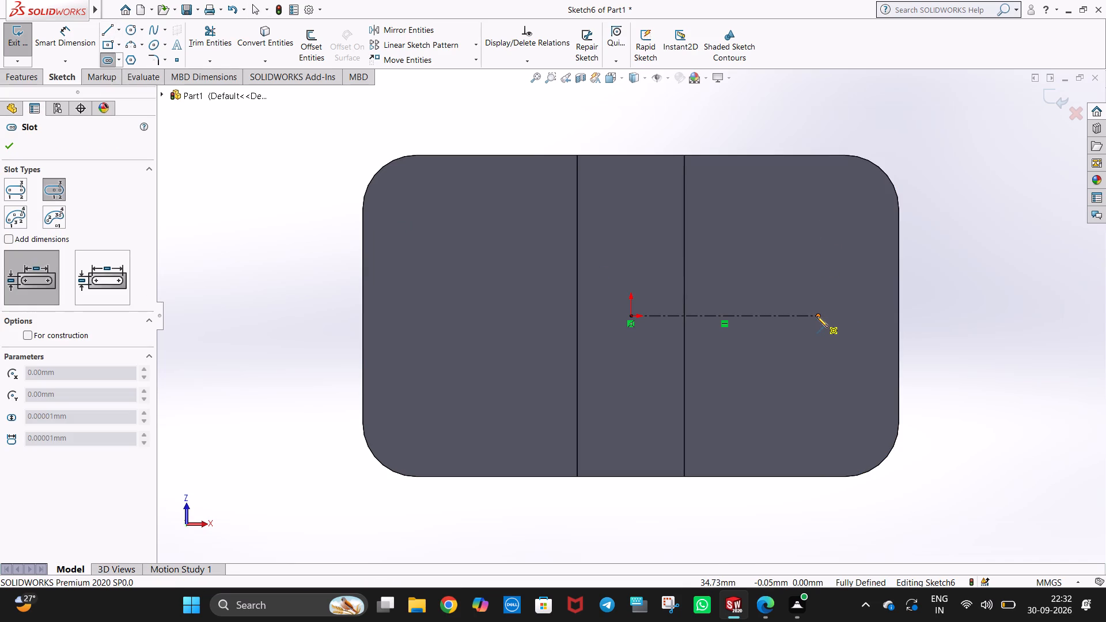
{"action": "left_click", "coordinate": [817, 315]}
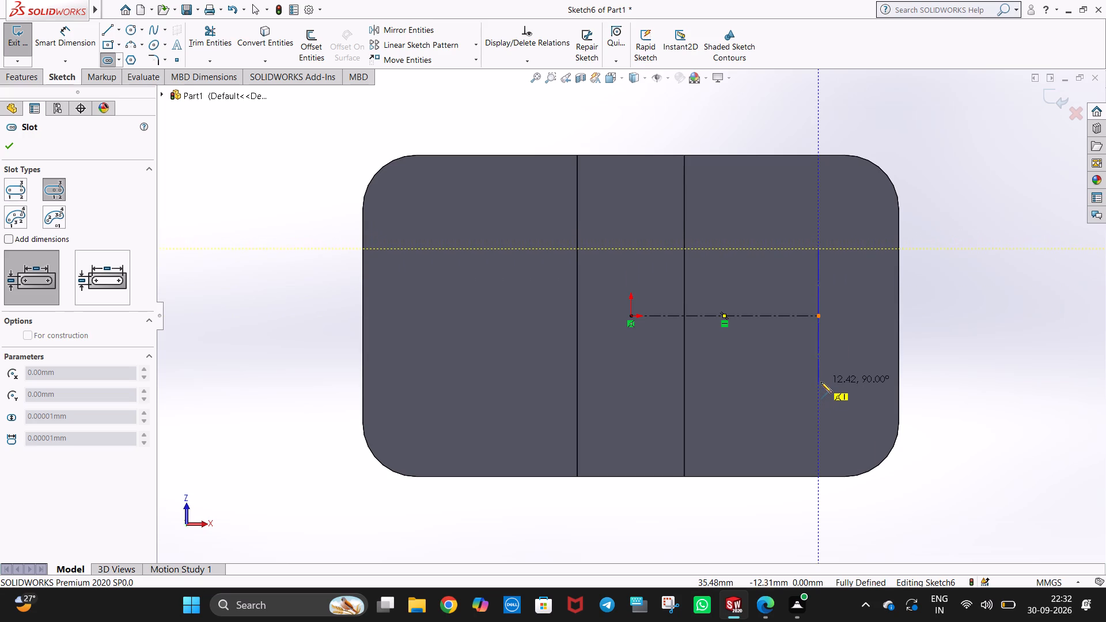
{"action": "left_click", "coordinate": [821, 371]}
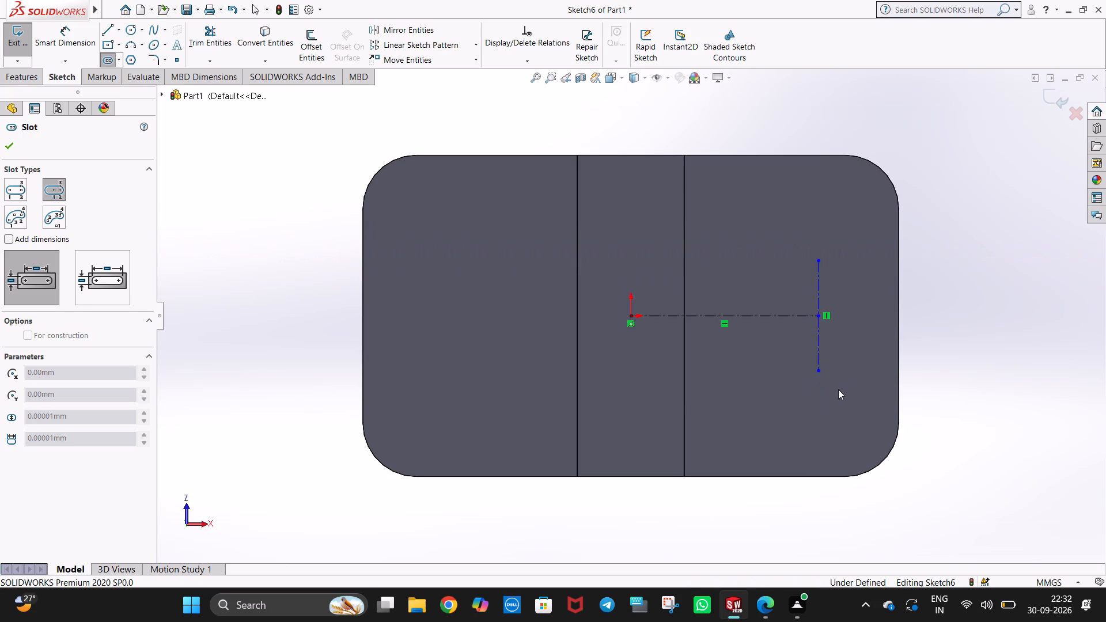
{"action": "left_click", "coordinate": [861, 418]}
{"action": "key", "text": "Escape"}
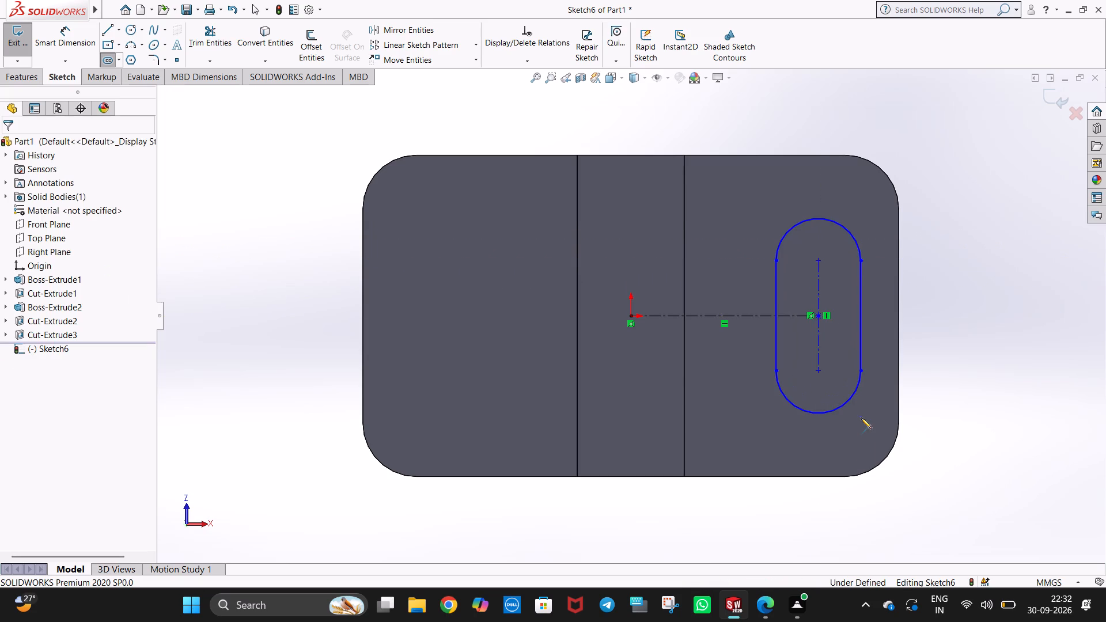
{"action": "left_click", "coordinate": [917, 350]}
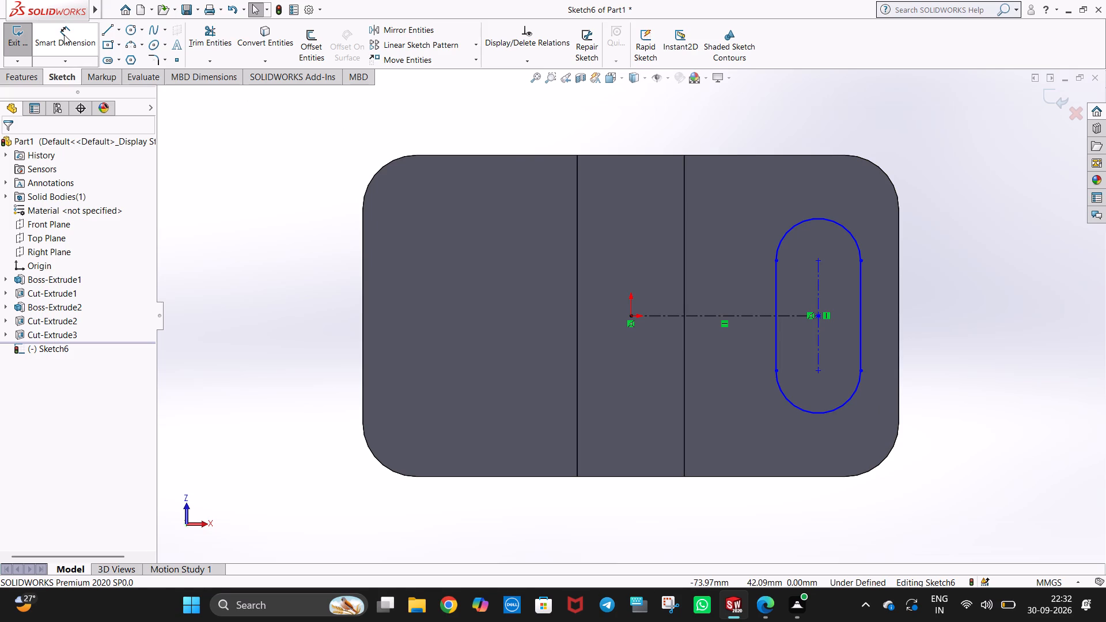
Add a 35 mm length dimension to the horizontal centerline between the origin and the slot's centre.
{"action": "left_click", "coordinate": [64, 35]}
{"action": "left_click", "coordinate": [704, 312]}
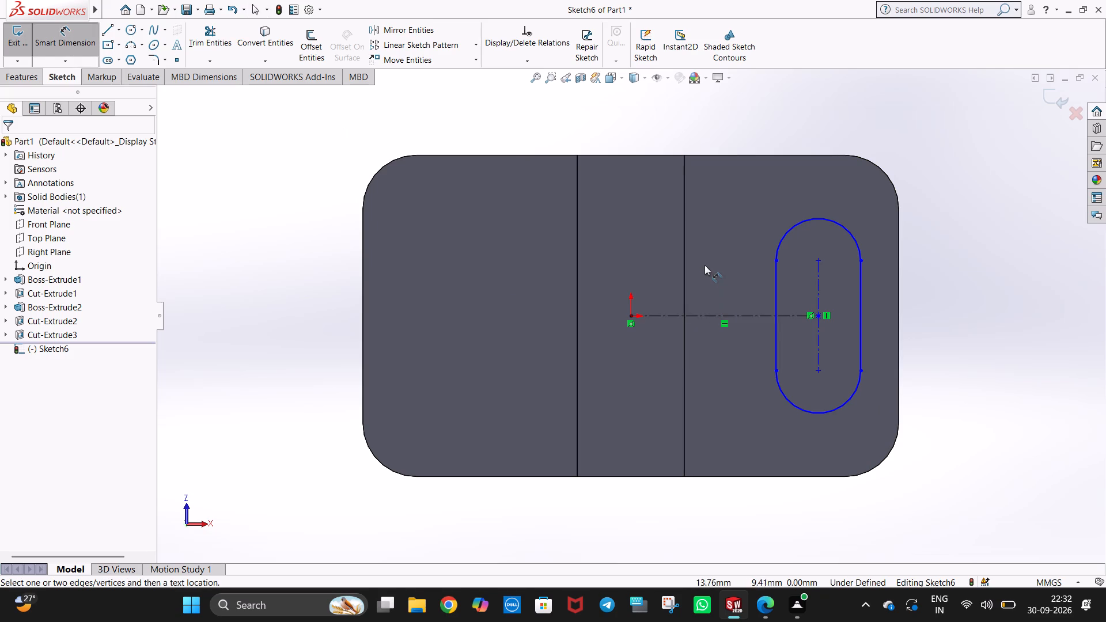
{"action": "left_click", "coordinate": [706, 315]}
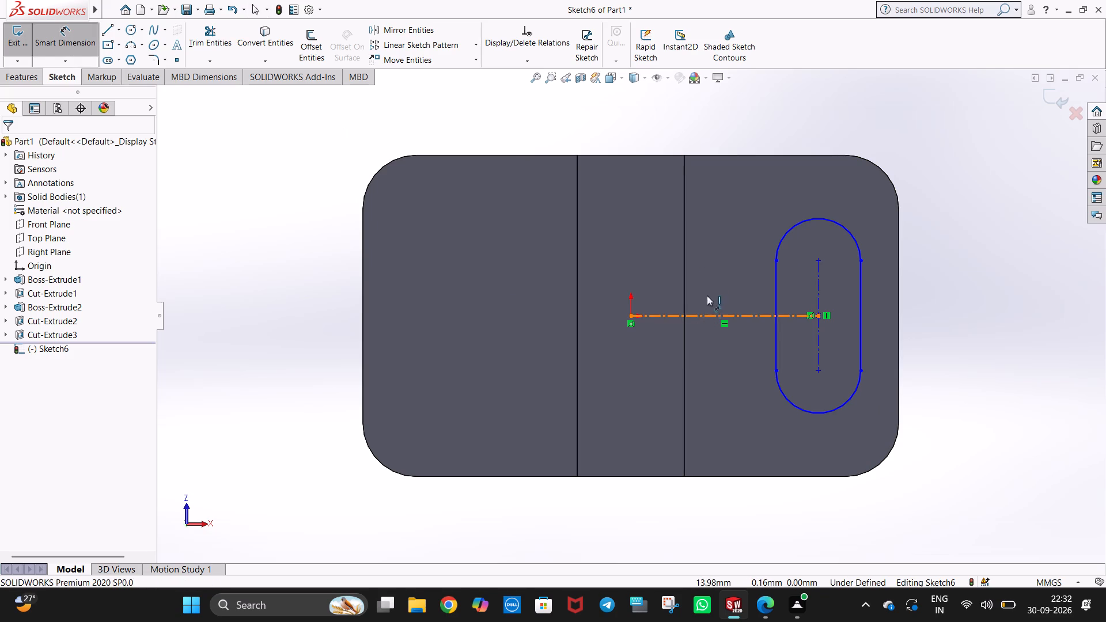
{"action": "left_click", "coordinate": [712, 272]}
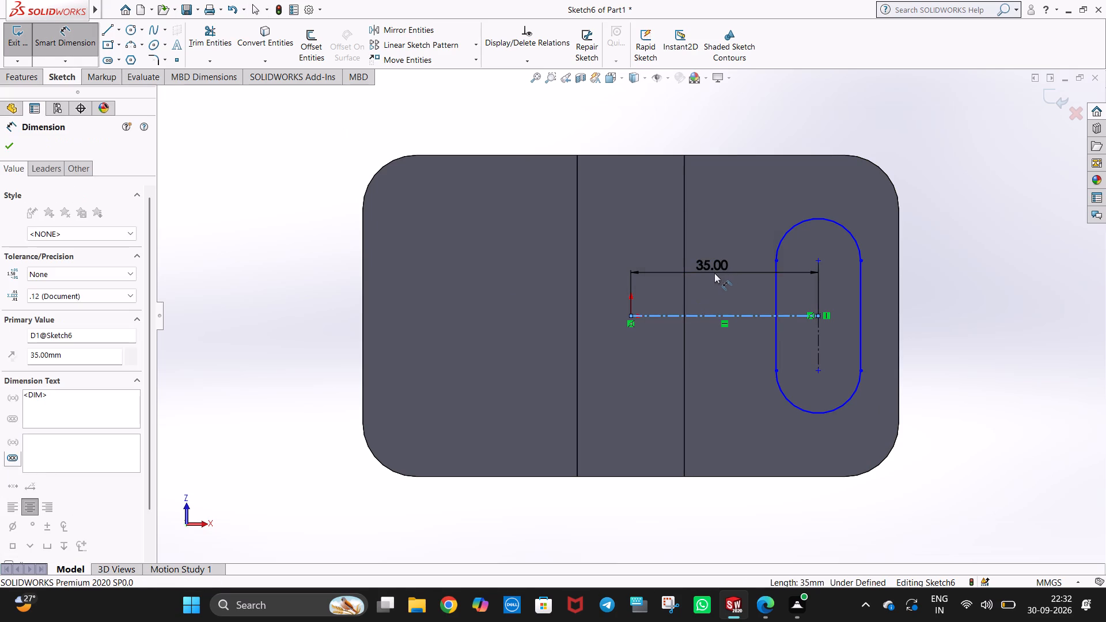
{"action": "left_click", "coordinate": [659, 256]}
{"action": "left_click", "coordinate": [934, 340]}
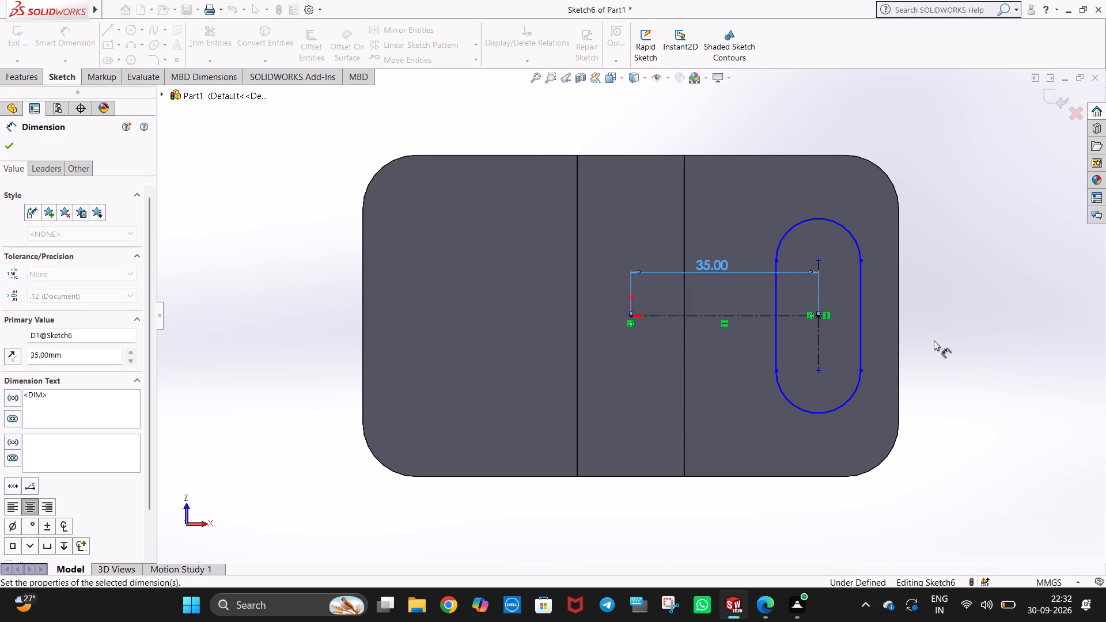
Dimension the distance between the underside slot's two arc centres and set it to 20 mm.
{"action": "left_click", "coordinate": [819, 259]}
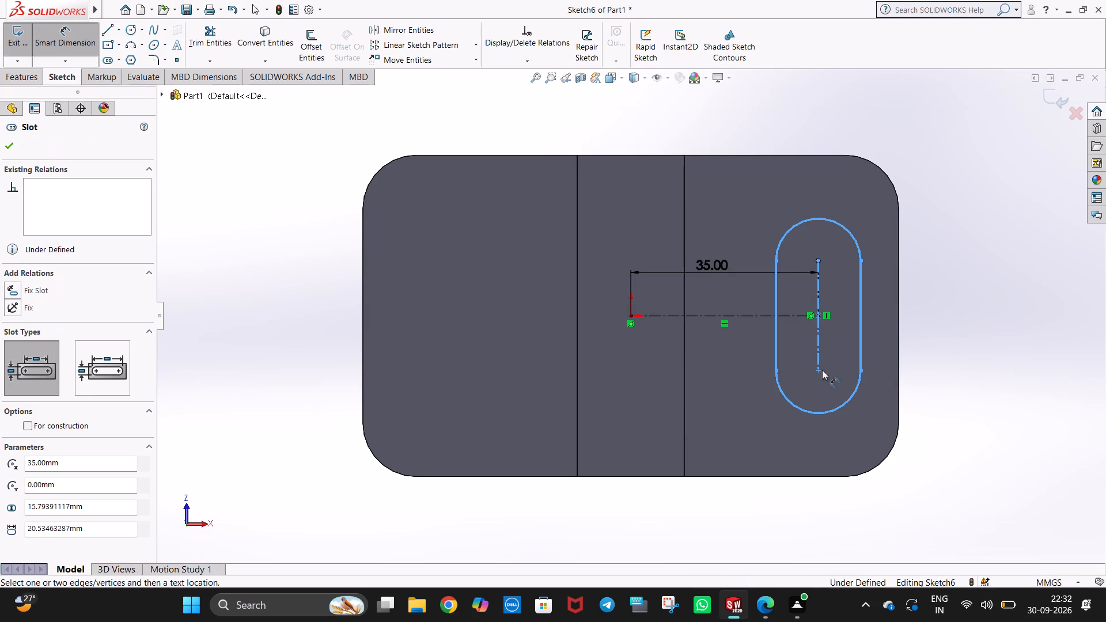
{"action": "left_click", "coordinate": [818, 370]}
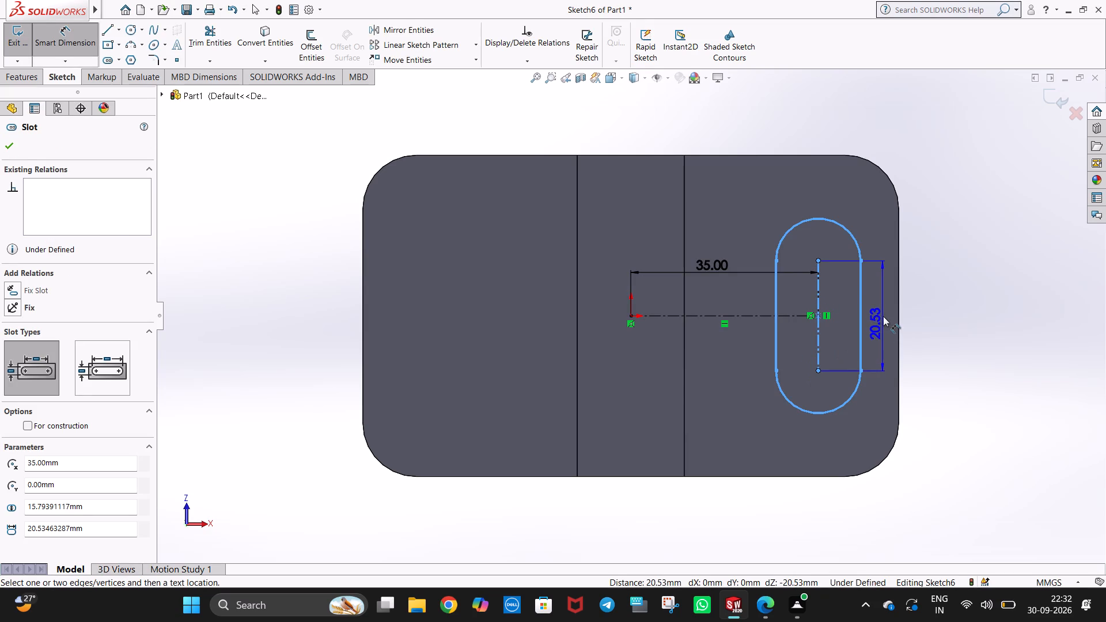
{"action": "left_click", "coordinate": [883, 313]}
{"action": "type", "text": "20"}
{"action": "key", "text": "Return"}
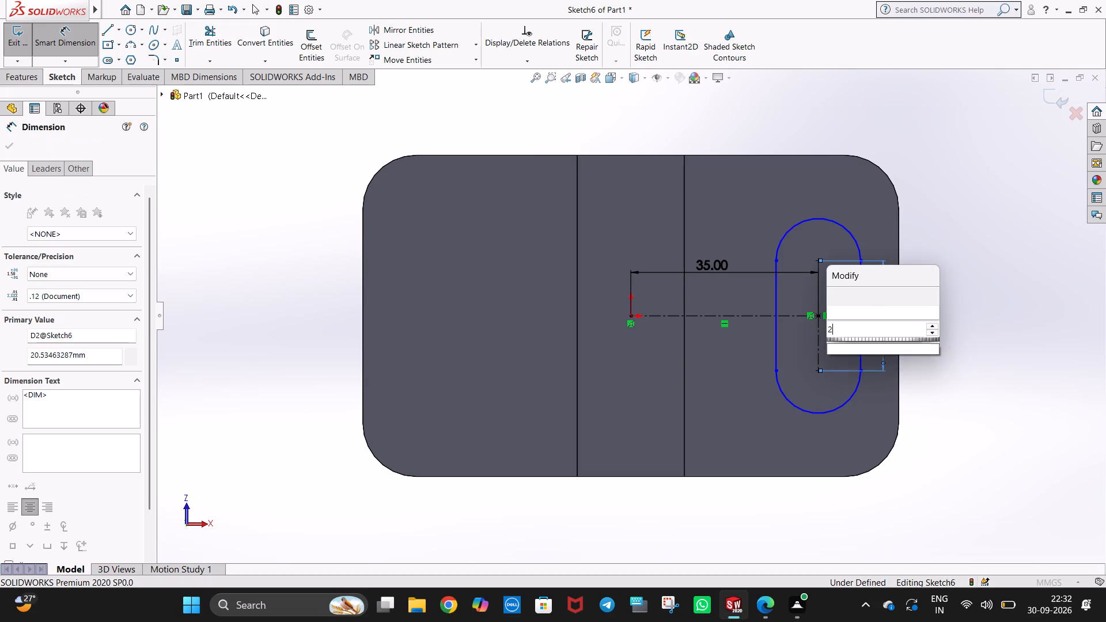
{"action": "left_click", "coordinate": [948, 321]}
Set the underside slot's width to 20 mm and move the 20 mm centre-distance dimension slightly outward from the slot.
{"action": "left_click", "coordinate": [777, 345]}
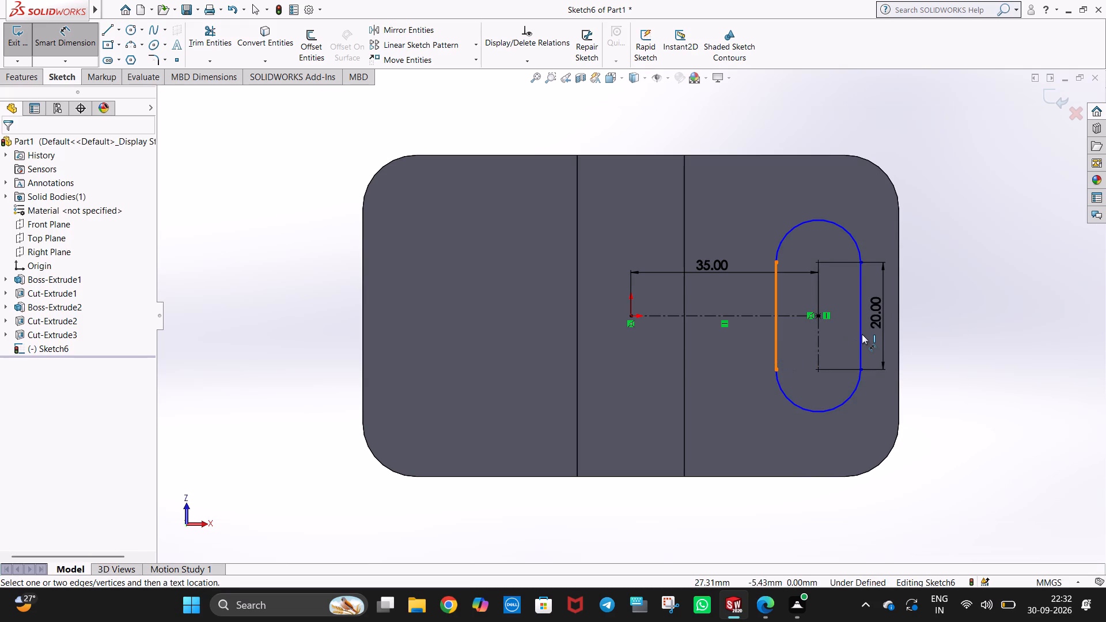
{"action": "left_click", "coordinate": [861, 334]}
{"action": "left_click", "coordinate": [824, 447]}
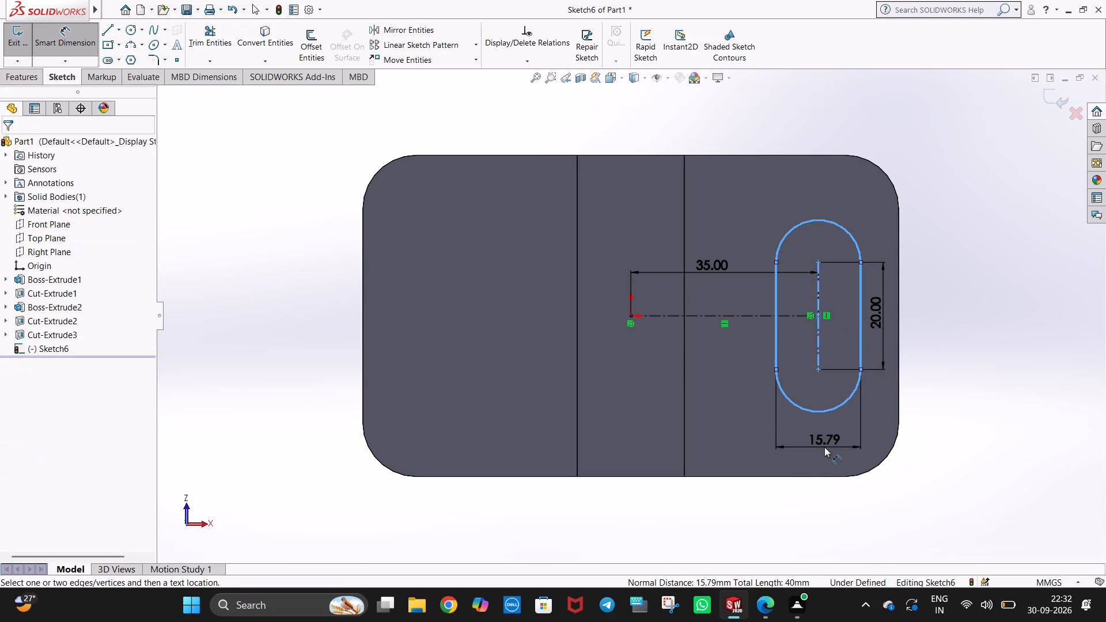
{"action": "type", "text": "20"}
{"action": "key", "text": "Return"}
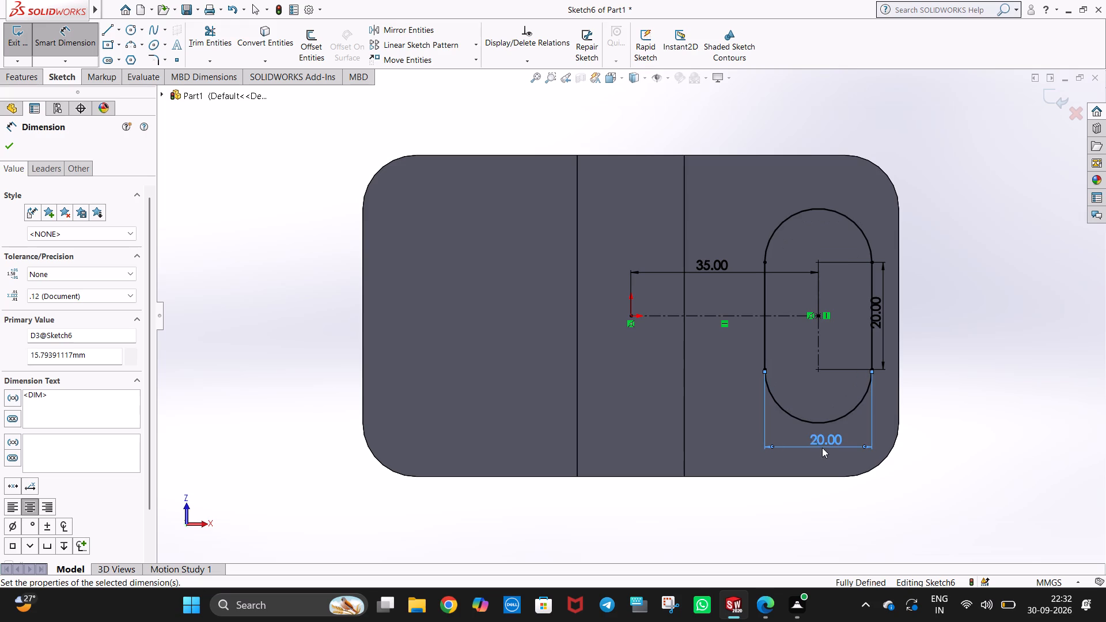
{"action": "left_click", "coordinate": [939, 398]}
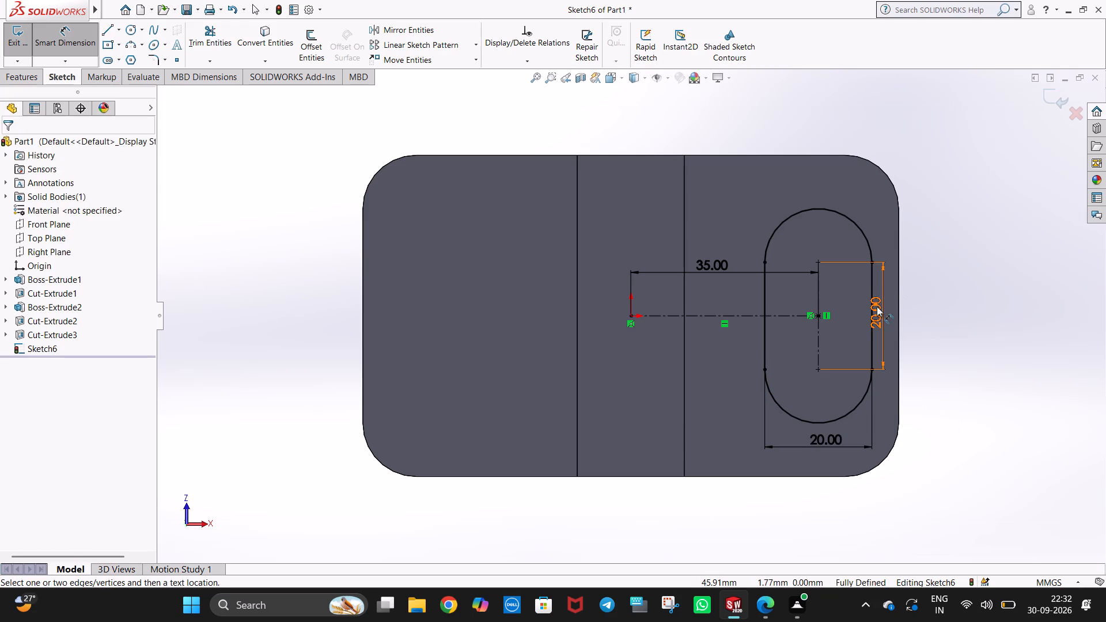
{"action": "left_click_drag", "start_coordinate": [877, 306], "coordinate": [888, 306]}
{"action": "left_click", "coordinate": [1001, 348]}
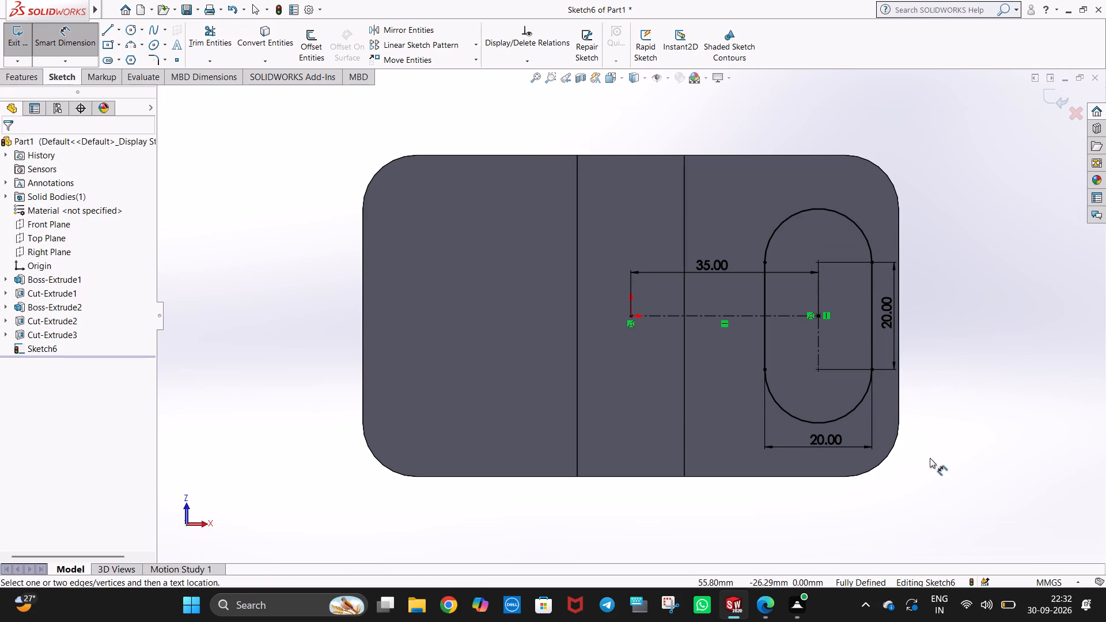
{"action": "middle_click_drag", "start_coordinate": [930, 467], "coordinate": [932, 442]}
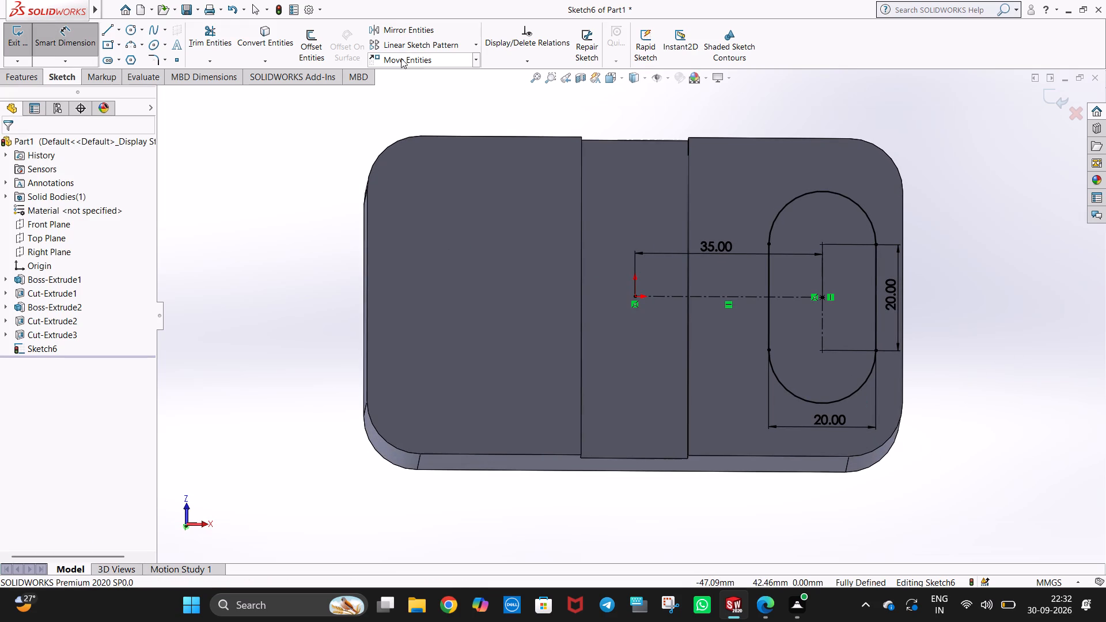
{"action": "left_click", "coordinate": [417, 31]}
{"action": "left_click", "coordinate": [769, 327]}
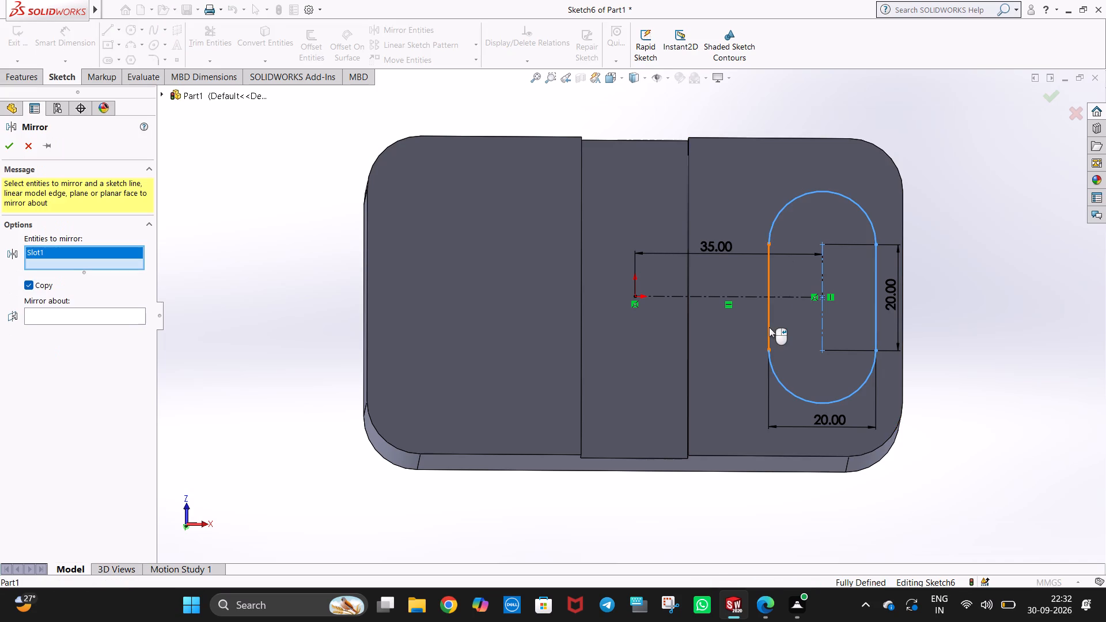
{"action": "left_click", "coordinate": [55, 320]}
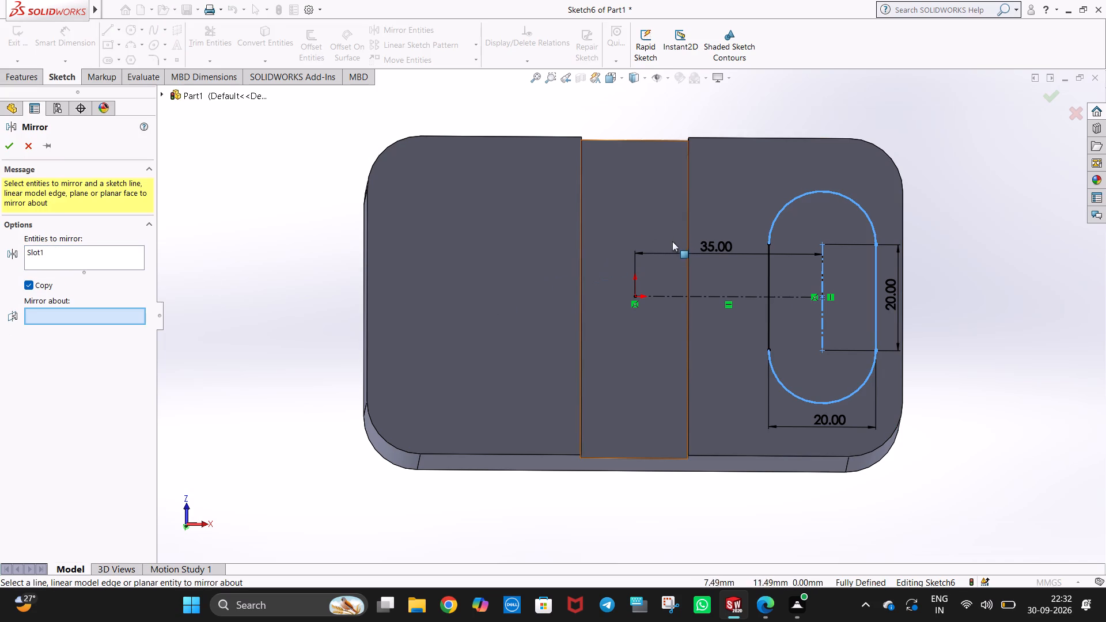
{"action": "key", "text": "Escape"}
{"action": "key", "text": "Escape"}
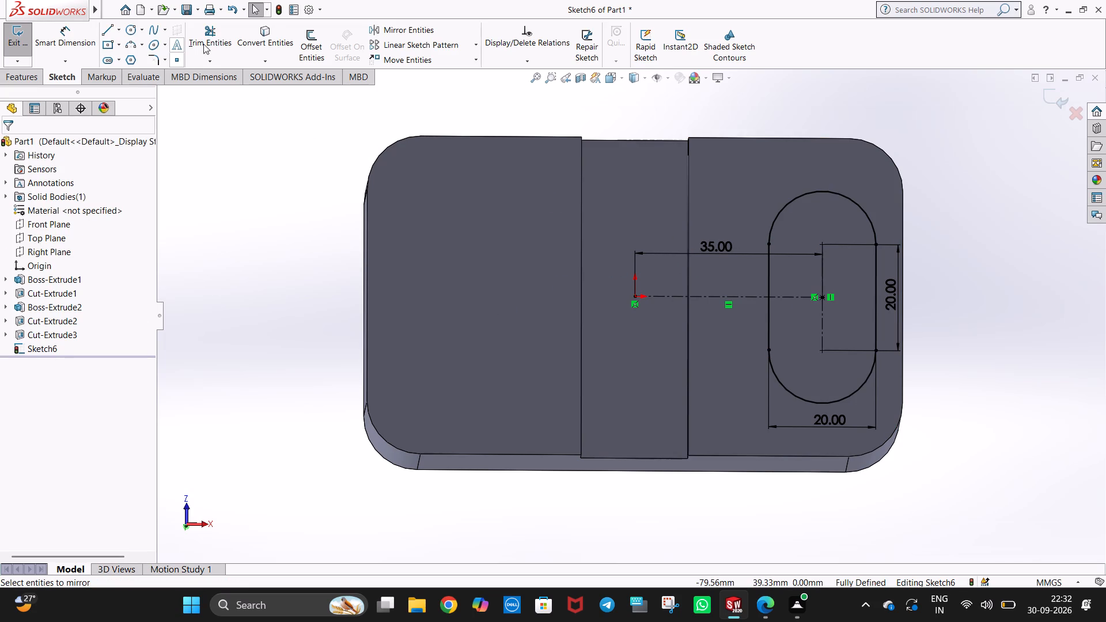
Sketch a vertical centerline about 18 mm long from the origin within the central notch area.
{"action": "left_click", "coordinate": [117, 32]}
{"action": "left_click", "coordinate": [126, 61]}
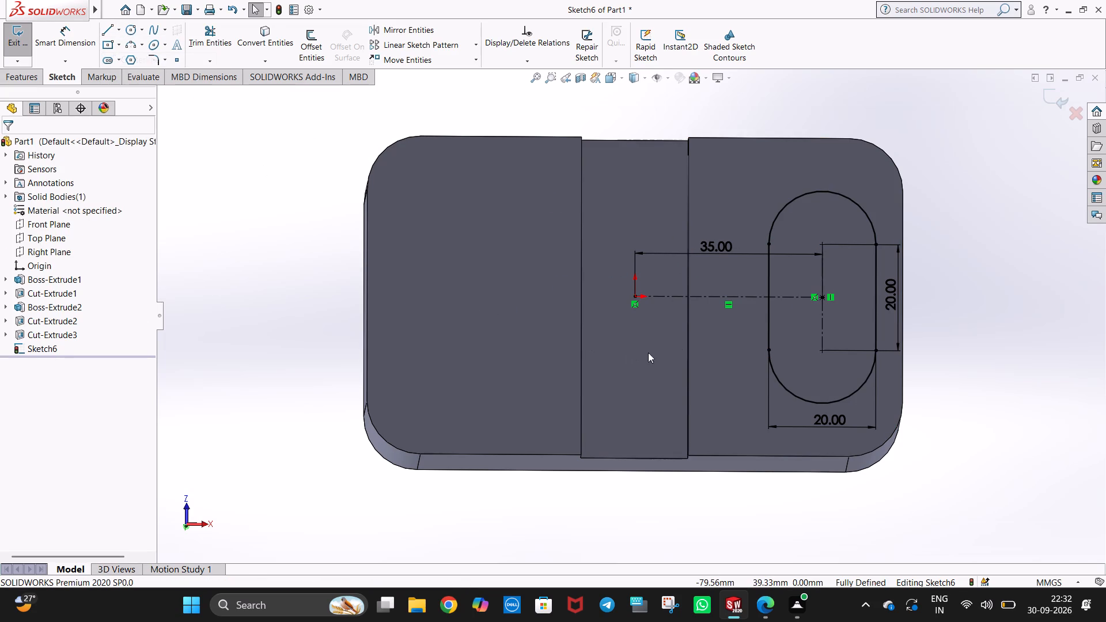
{"action": "left_click", "coordinate": [635, 296]}
{"action": "left_click", "coordinate": [635, 390]}
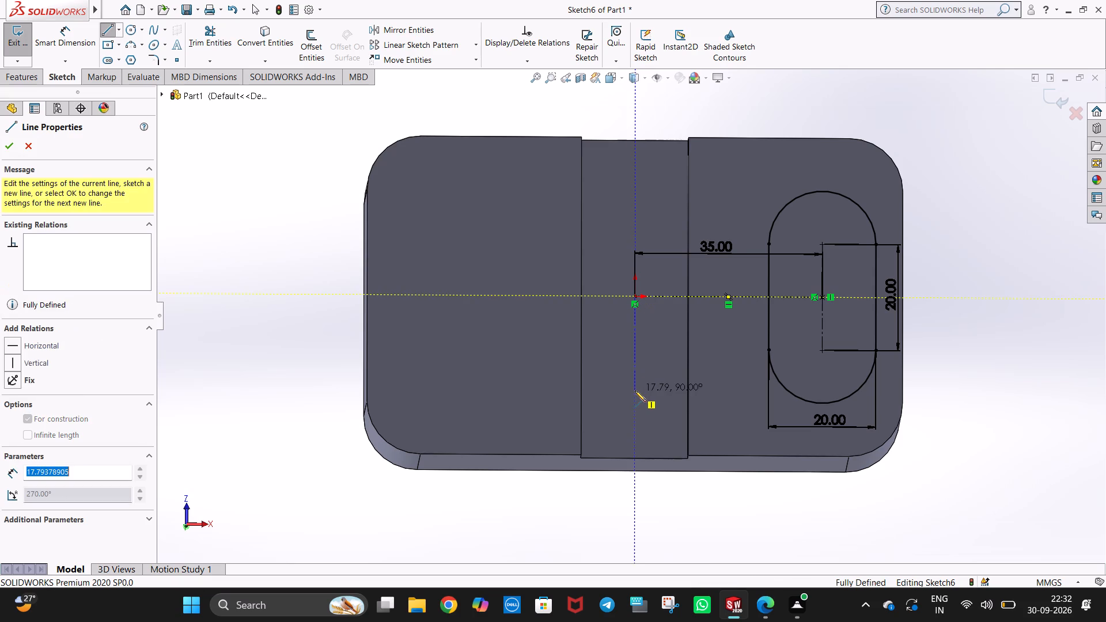
{"action": "key", "text": "Escape"}
{"action": "key", "text": "Escape"}
Mirror the underside slot about the vertical centerline with Mirror Entities, keeping the original as a copy.
{"action": "left_click", "coordinate": [429, 29]}
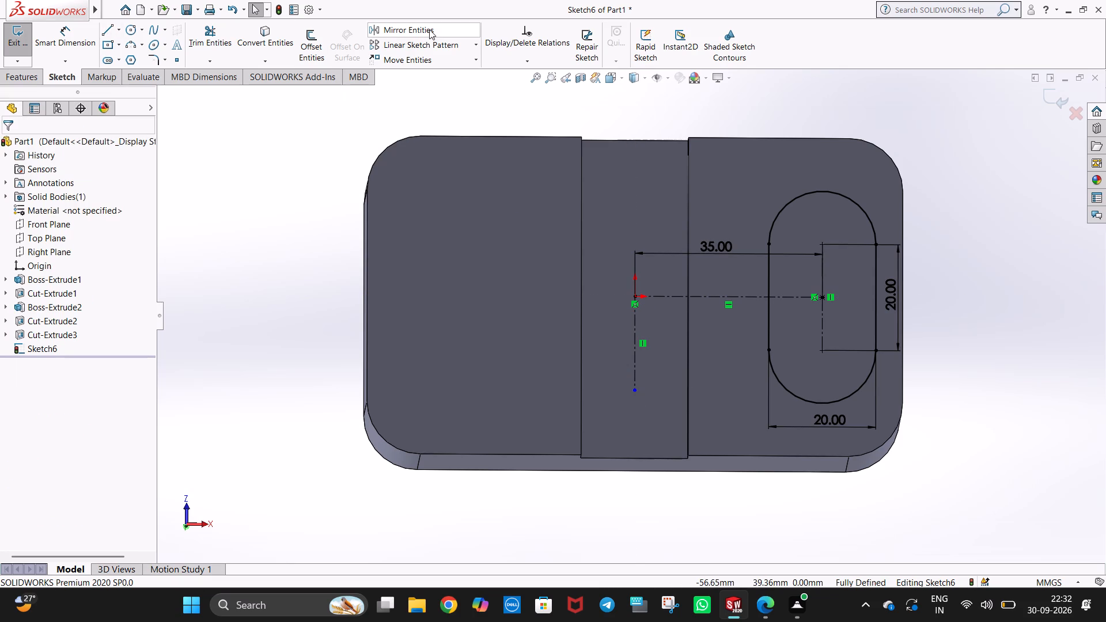
{"action": "left_click", "coordinate": [770, 320]}
{"action": "left_click", "coordinate": [126, 314]}
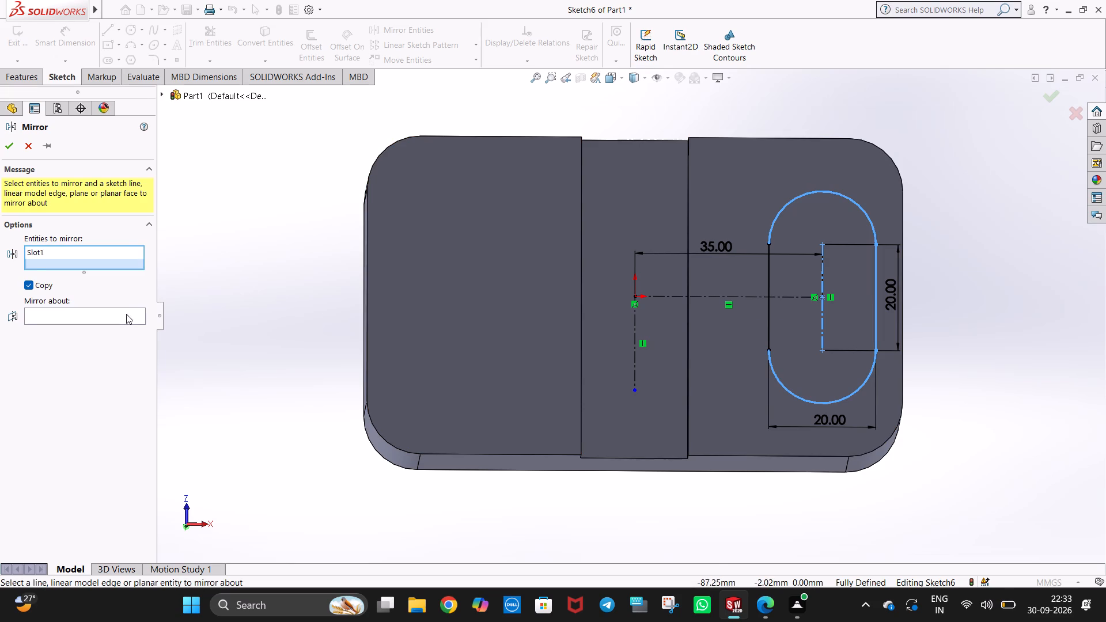
{"action": "left_click", "coordinate": [633, 323]}
{"action": "right_click", "coordinate": [633, 323]}
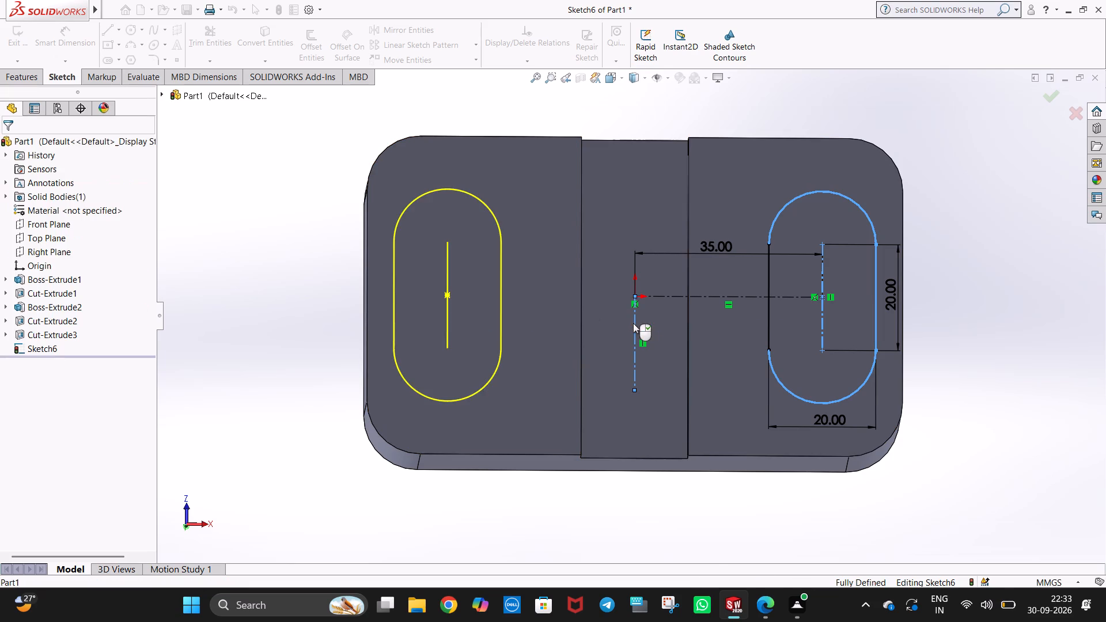
Examine the two underside slot profiles against the block, its upper slots and the boss from several angles.
{"action": "middle_click_drag", "start_coordinate": [786, 509], "coordinate": [777, 527]}
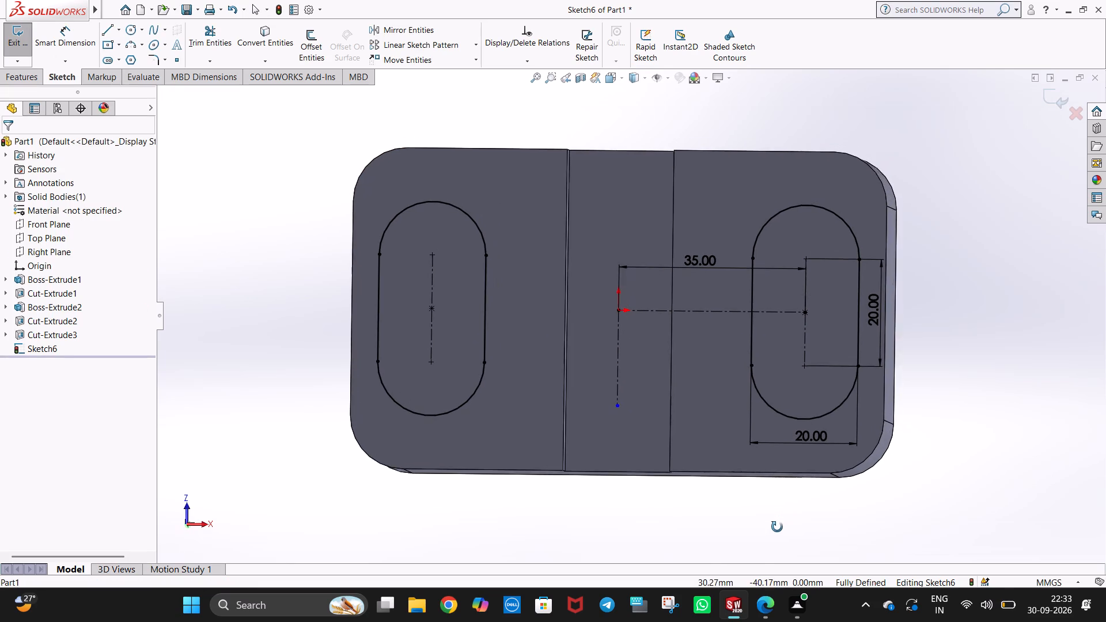
{"action": "middle_click_drag", "start_coordinate": [777, 527], "coordinate": [809, 522]}
{"action": "key", "text": "ctrl+8"}
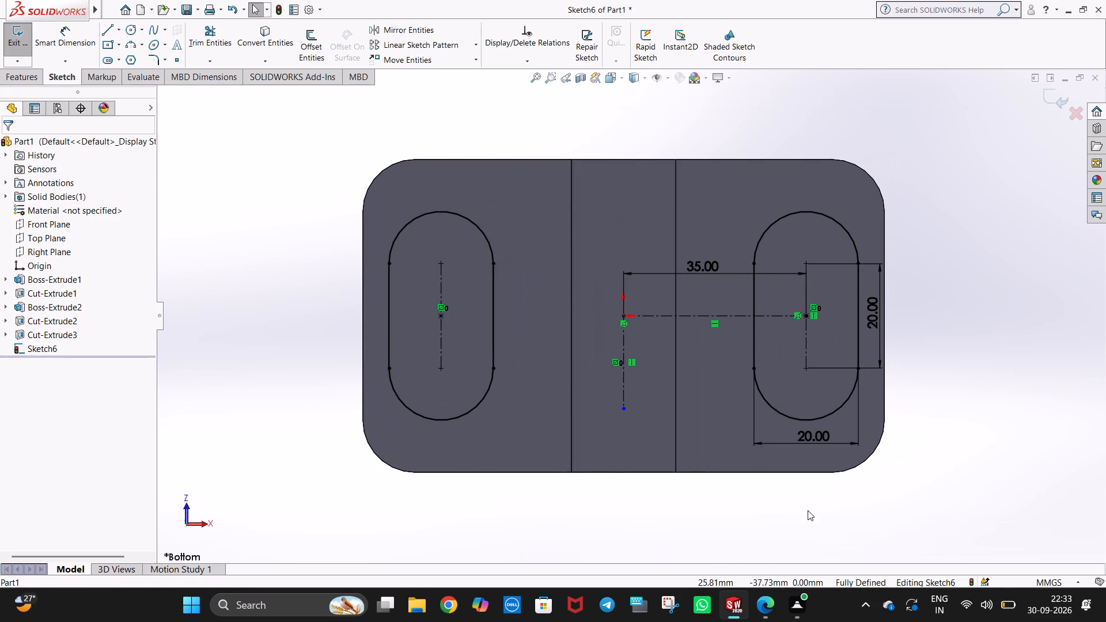
{"action": "middle_click_drag", "start_coordinate": [847, 386], "coordinate": [846, 579]}
{"action": "middle_click_drag", "start_coordinate": [666, 285], "coordinate": [671, 297]}
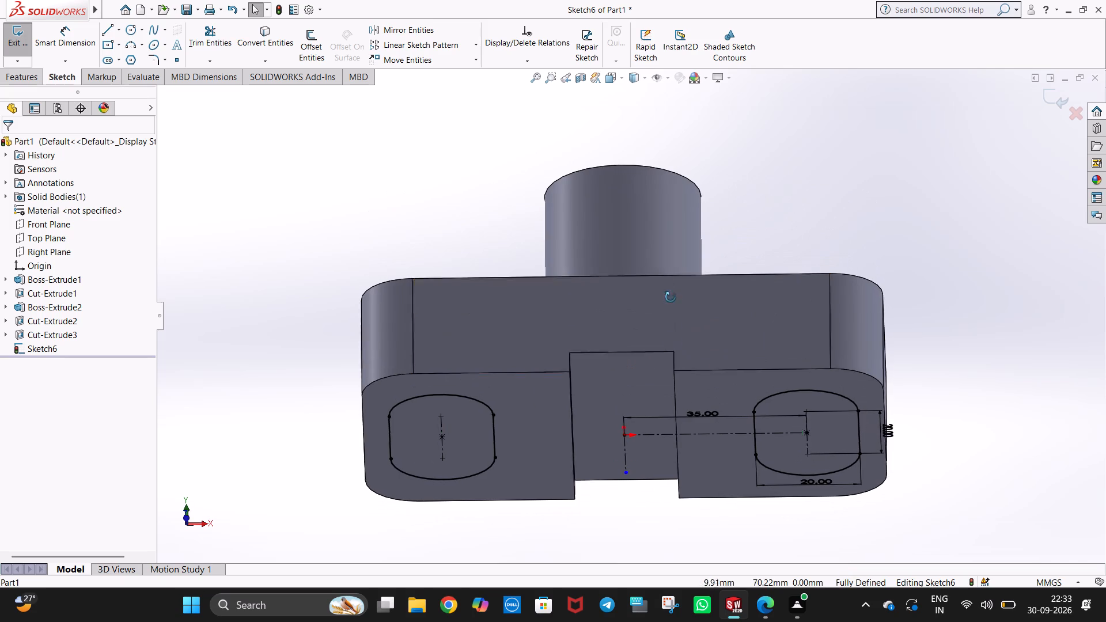
{"action": "middle_click_drag", "start_coordinate": [671, 297], "coordinate": [678, 367]}
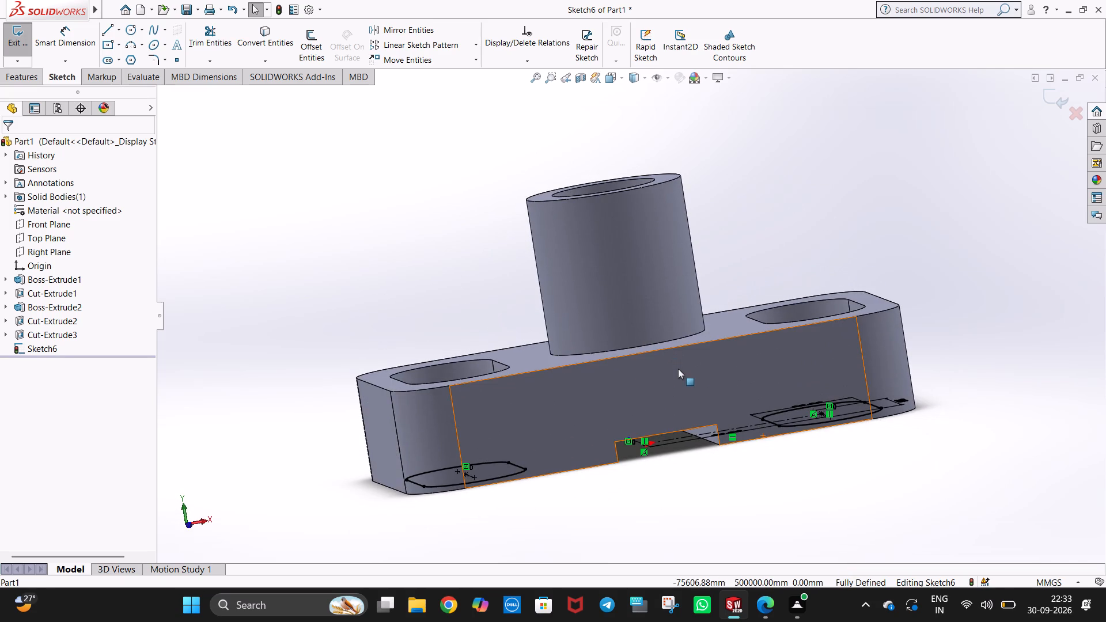
{"action": "key", "text": "ctrl+8"}
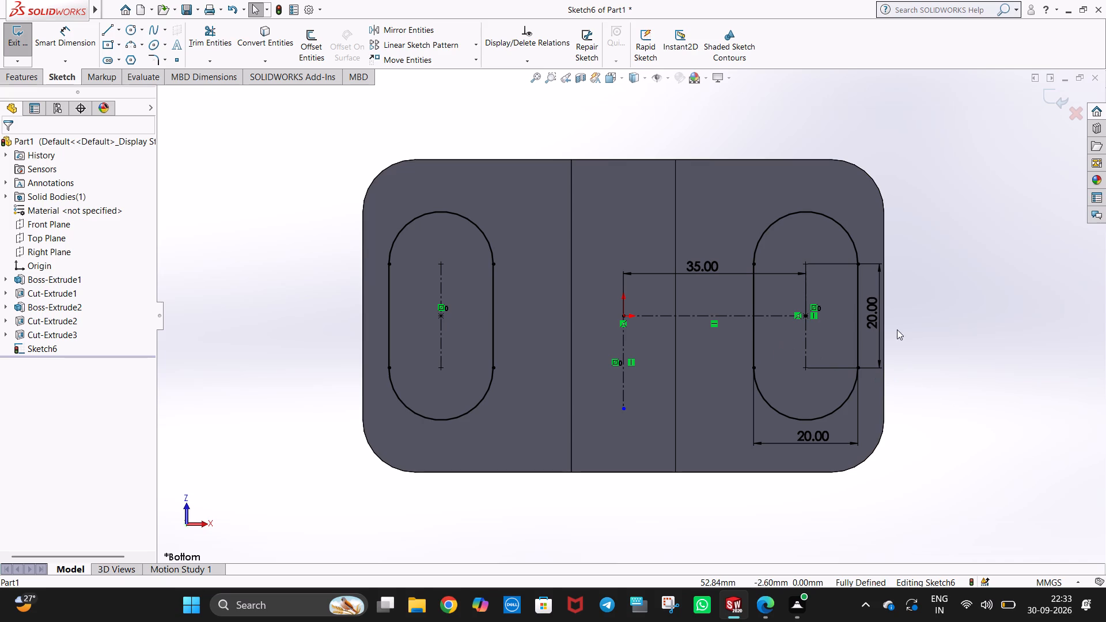
{"action": "middle_click_drag", "start_coordinate": [916, 320], "coordinate": [912, 361]}
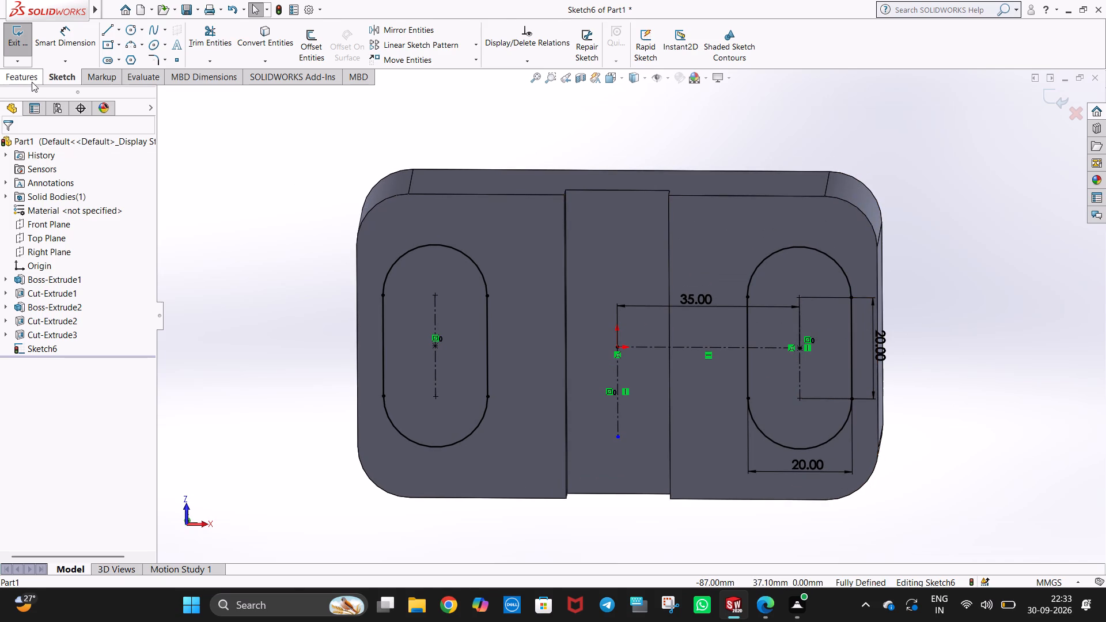
Cut both underside slot profiles into the block with a blind Extruded Cut 7 mm deep.
{"action": "left_click", "coordinate": [32, 82]}
{"action": "left_click", "coordinate": [196, 36]}
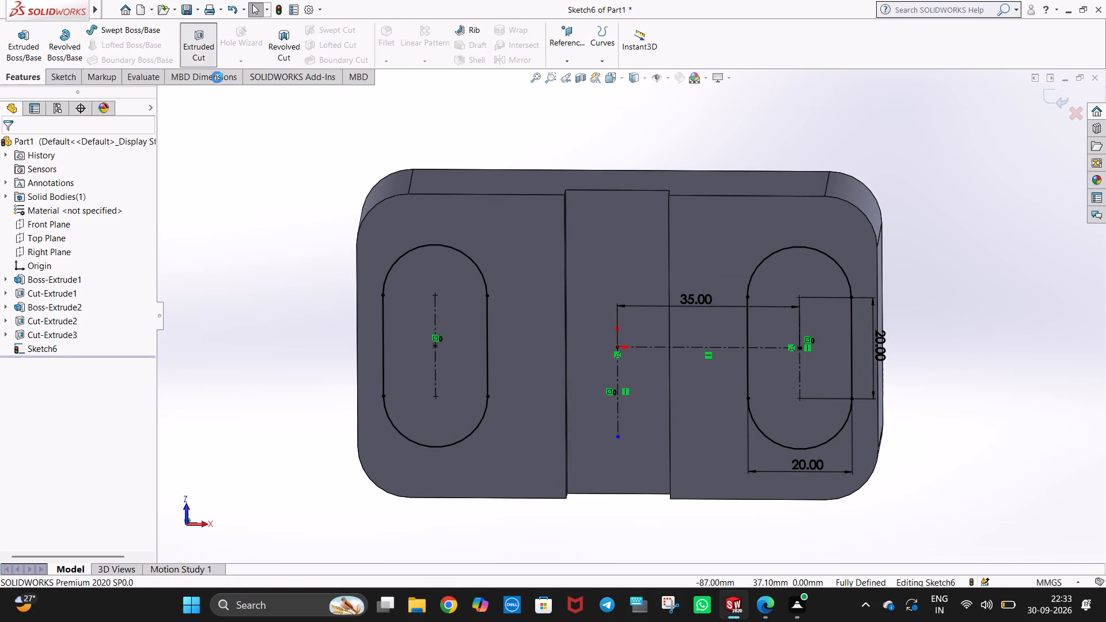
{"action": "middle_click_drag", "start_coordinate": [722, 462], "coordinate": [714, 398]}
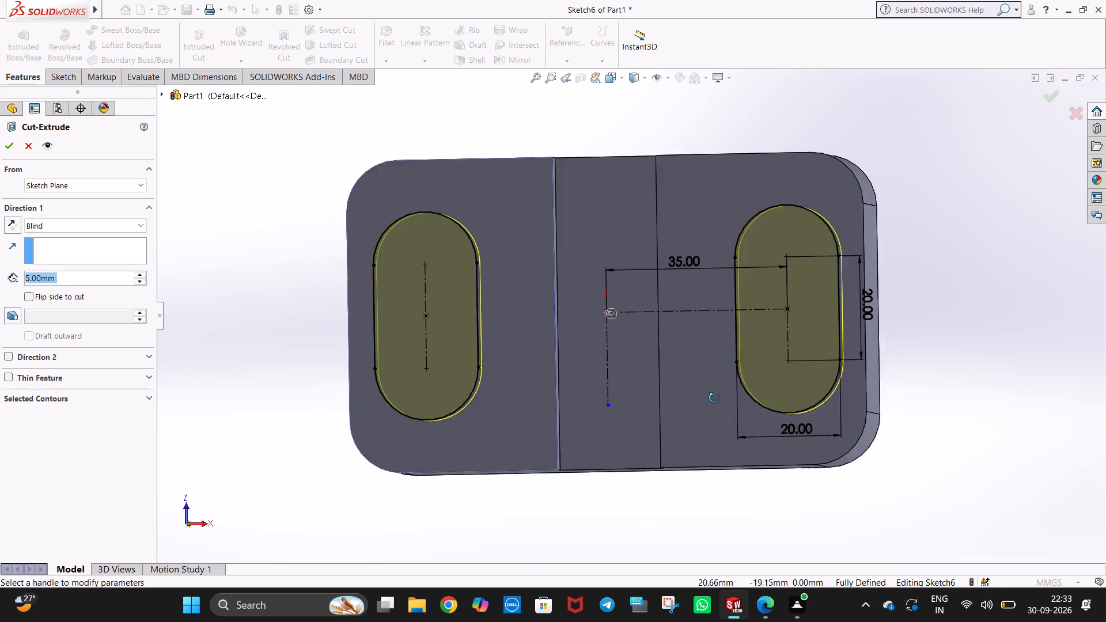
{"action": "middle_click_drag", "start_coordinate": [714, 398], "coordinate": [727, 323]}
{"action": "middle_click_drag", "start_coordinate": [751, 391], "coordinate": [734, 280]}
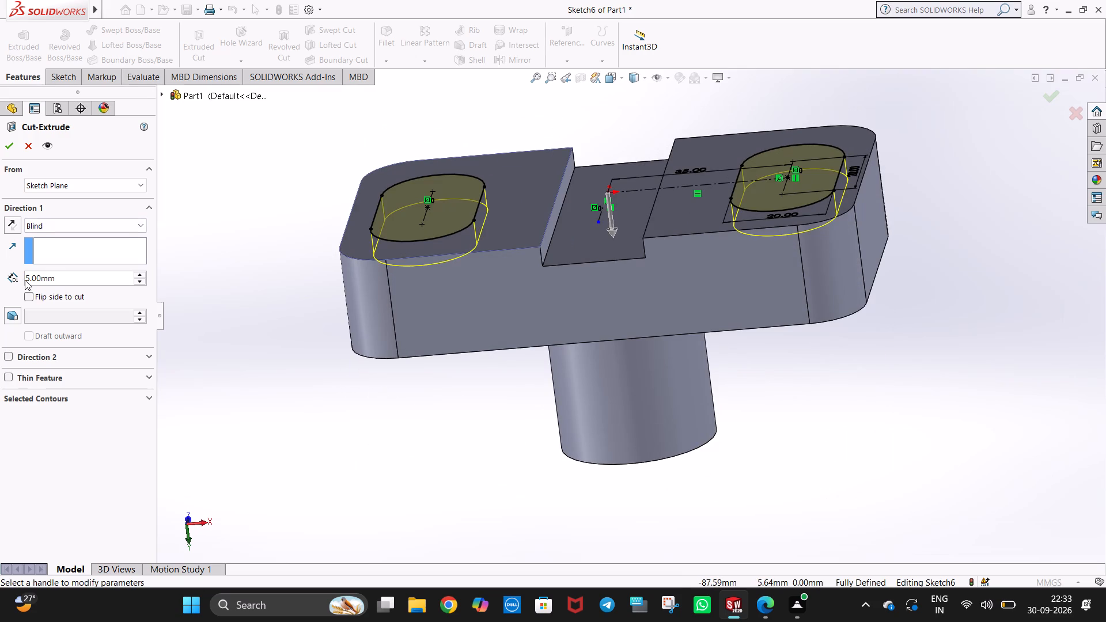
{"action": "left_click", "coordinate": [29, 279]}
{"action": "key", "text": "BackSpace"}
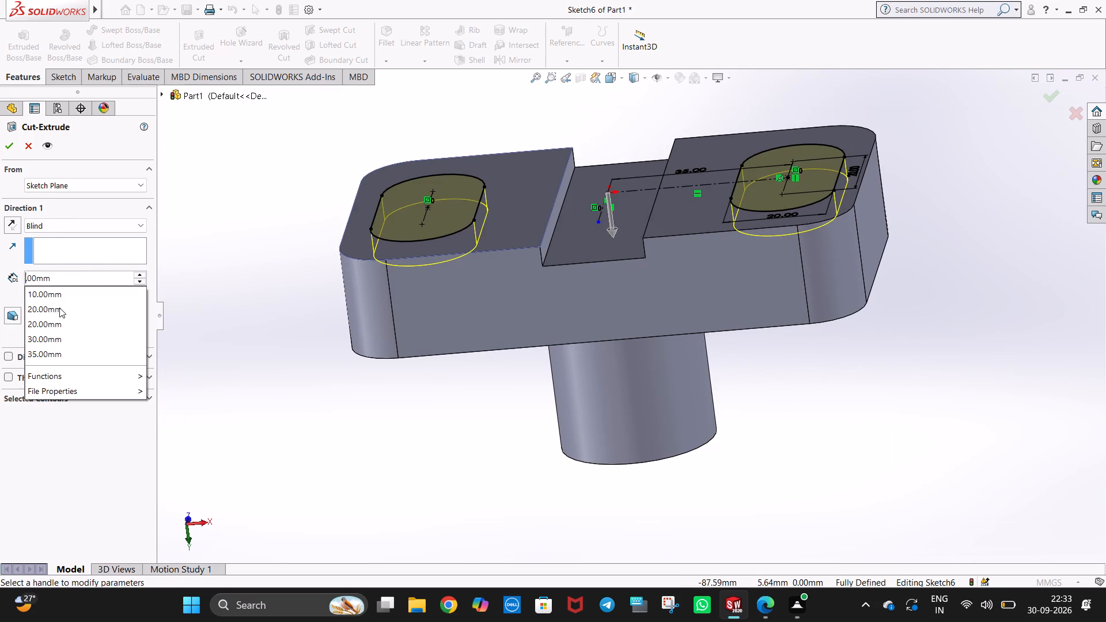
{"action": "key", "text": "7"}
{"action": "left_click", "coordinate": [221, 291]}
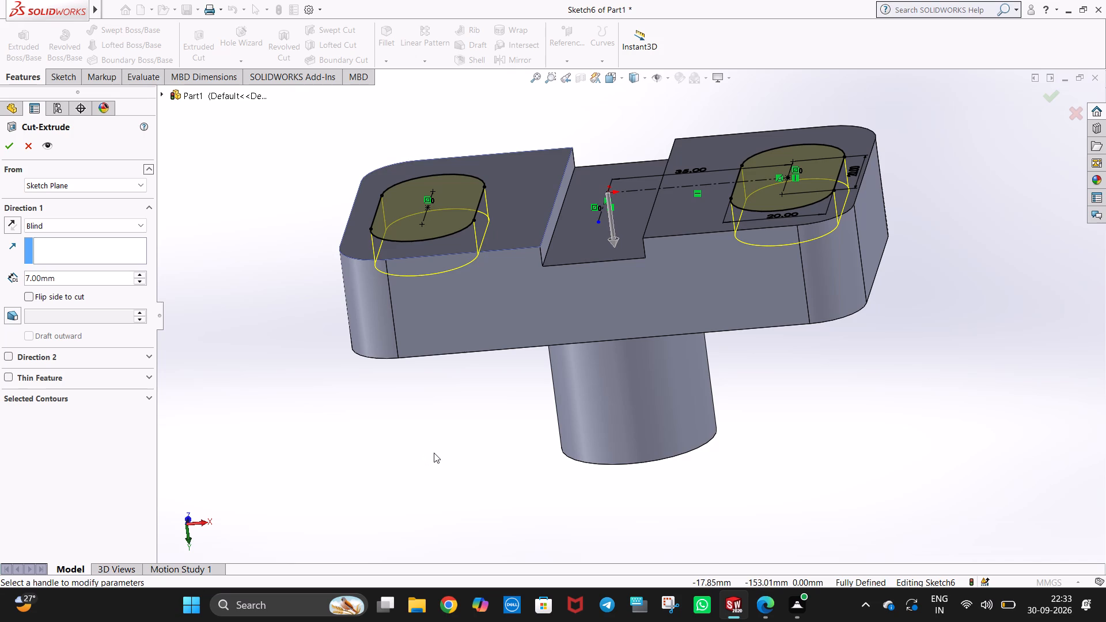
{"action": "left_click", "coordinate": [5, 145]}
Inspect the stepped slots, notch and hollow boss from the underside and from above.
{"action": "middle_click_drag", "start_coordinate": [647, 194], "coordinate": [652, 214]}
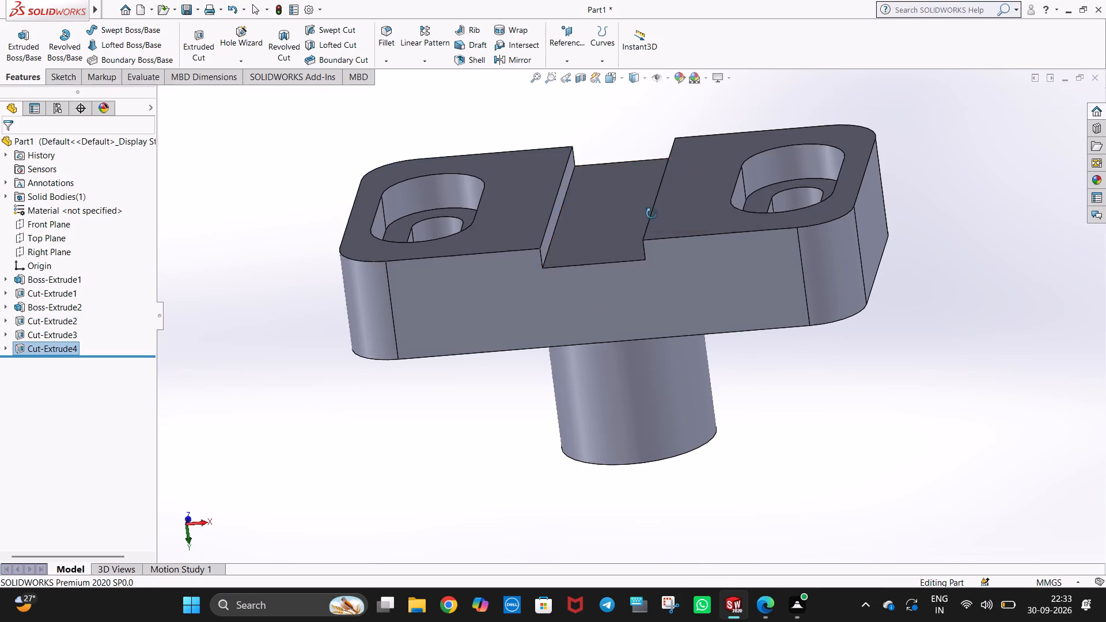
{"action": "middle_click_drag", "start_coordinate": [652, 214], "coordinate": [685, 360]}
{"action": "middle_click_drag", "start_coordinate": [682, 217], "coordinate": [660, 406]}
{"action": "middle_click_drag", "start_coordinate": [680, 169], "coordinate": [673, 346]}
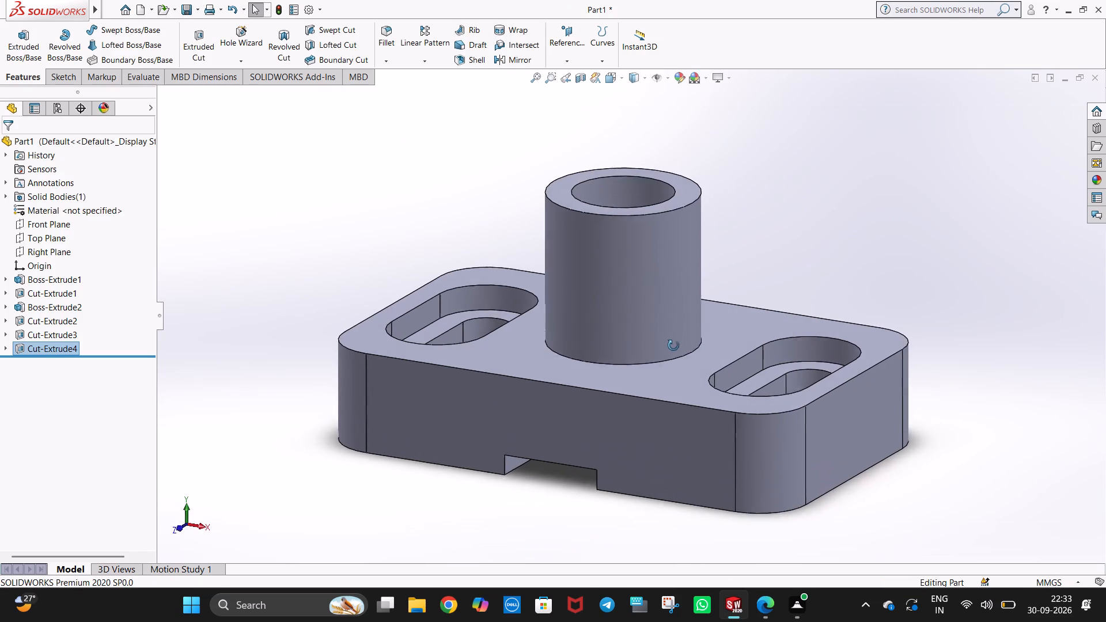
{"action": "middle_click_drag", "start_coordinate": [673, 346], "coordinate": [673, 347]}
{"action": "middle_click_drag", "start_coordinate": [676, 328], "coordinate": [674, 363]}
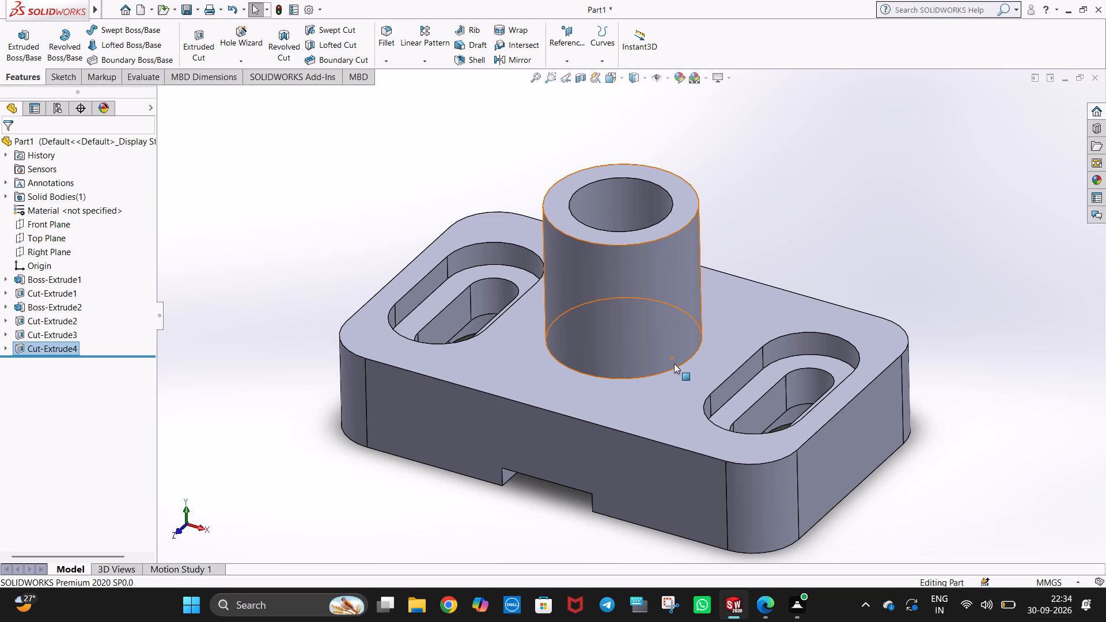
{"action": "left_click", "coordinate": [827, 264]}
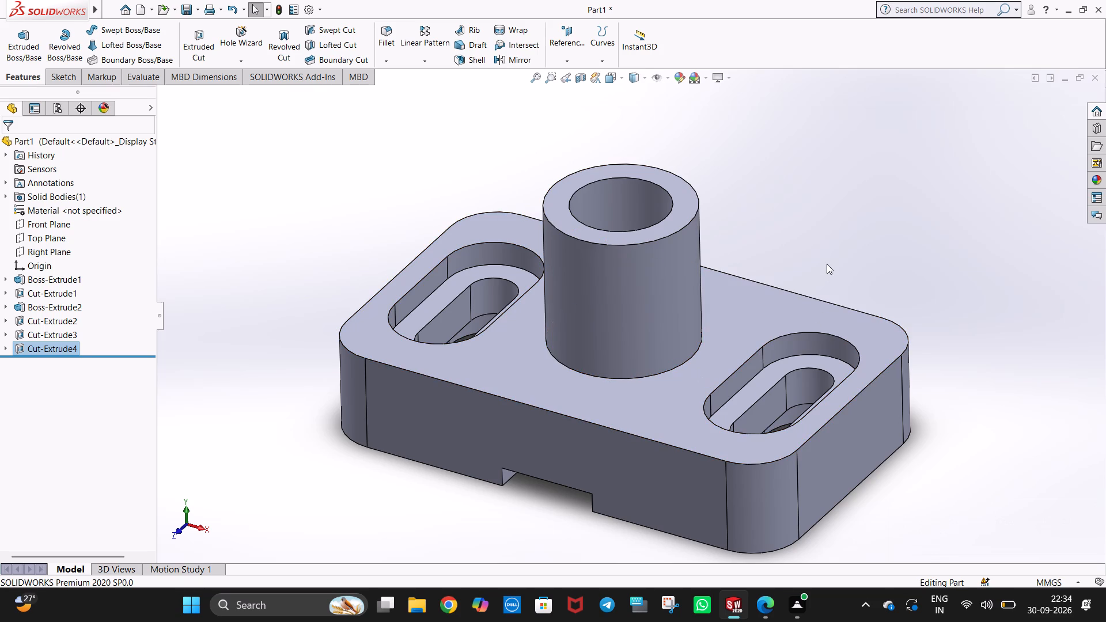
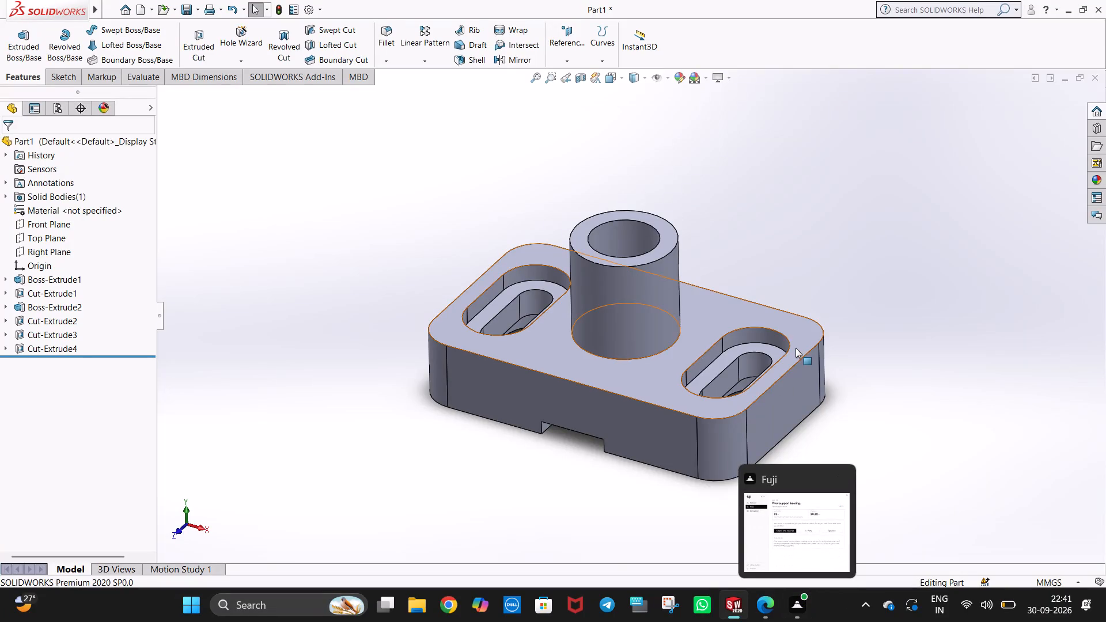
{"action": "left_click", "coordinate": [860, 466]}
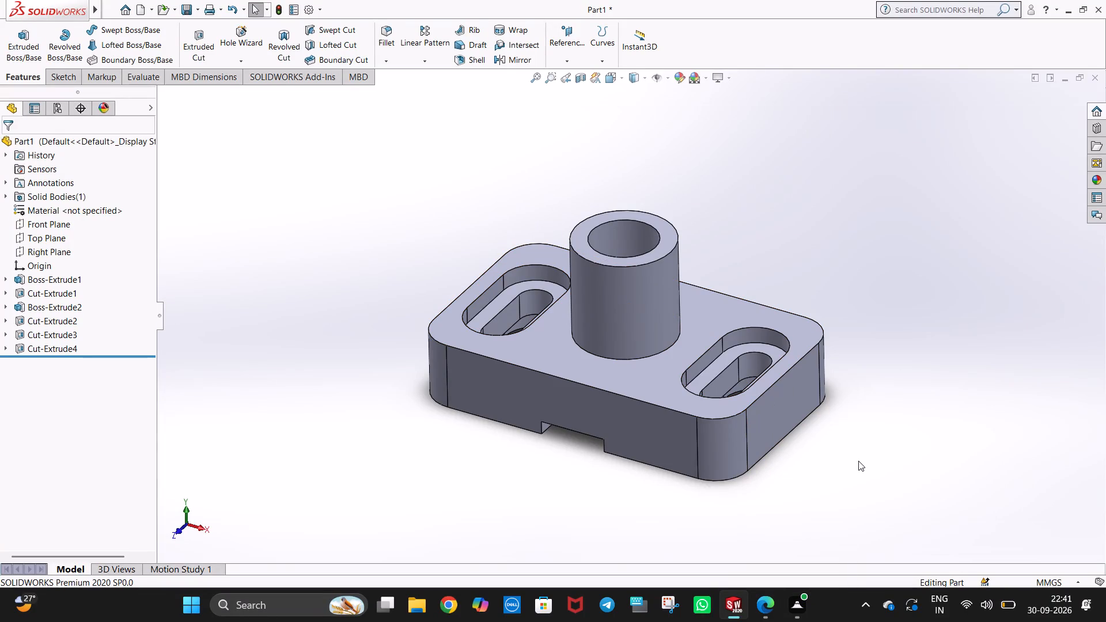
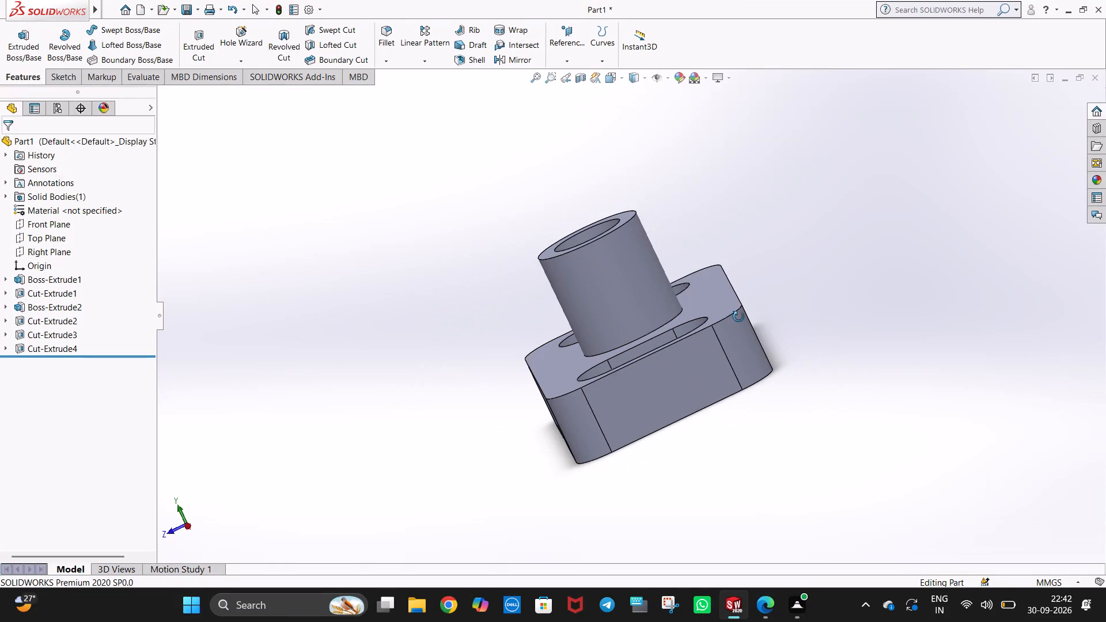
Open a new sketch on the block's flat side face below the boss and view it face-on.
{"action": "right_click", "coordinate": [631, 408]}
{"action": "left_click", "coordinate": [658, 321]}
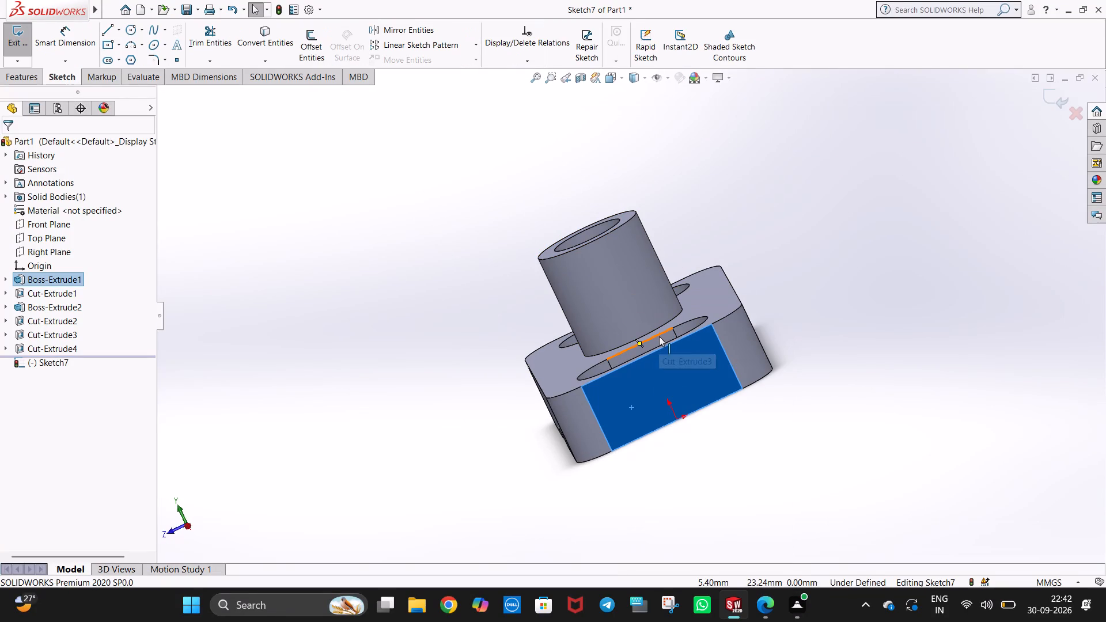
{"action": "key", "text": "ctrl+8"}
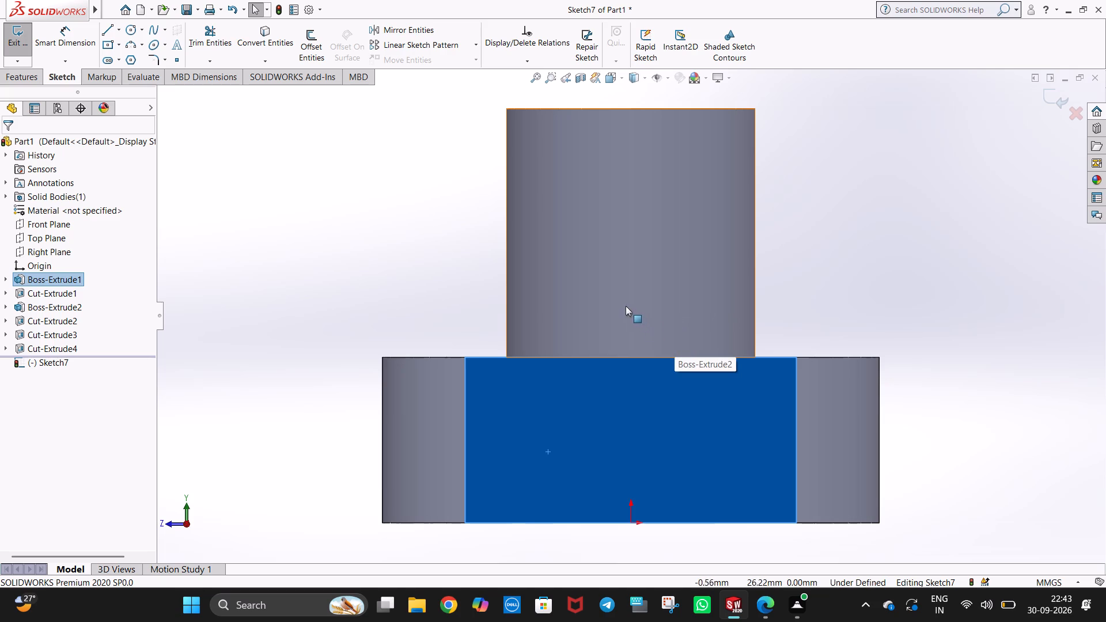
Sketch a vertical line about 1.5 mm long upward from the origin on the block's bottom edge.
{"action": "left_click", "coordinate": [112, 31]}
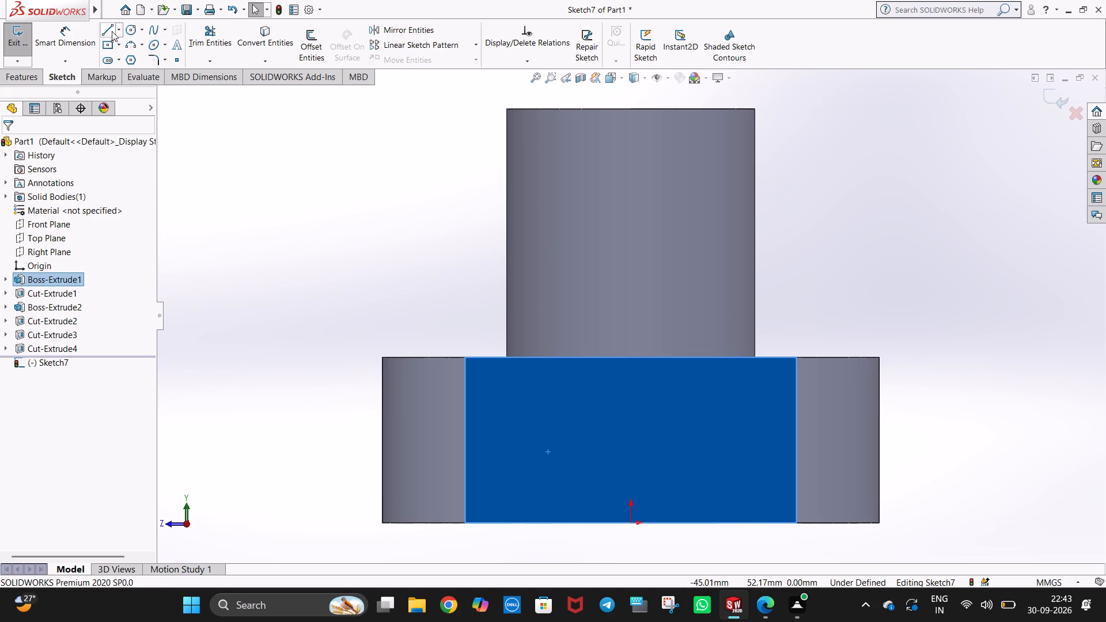
{"action": "left_click", "coordinate": [630, 524]}
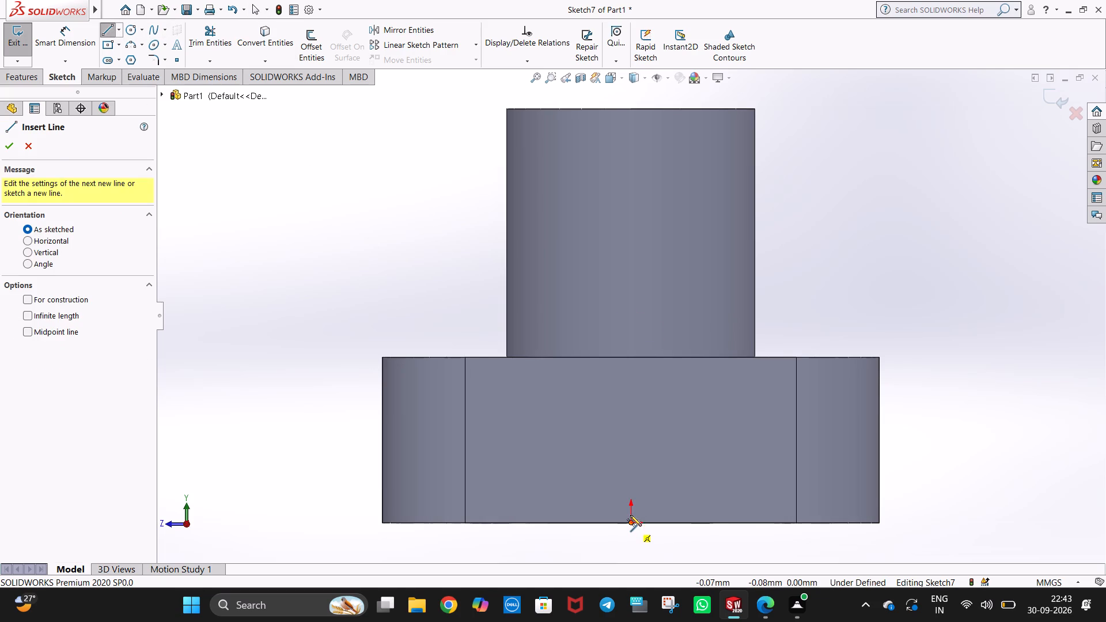
{"action": "left_click", "coordinate": [630, 510]}
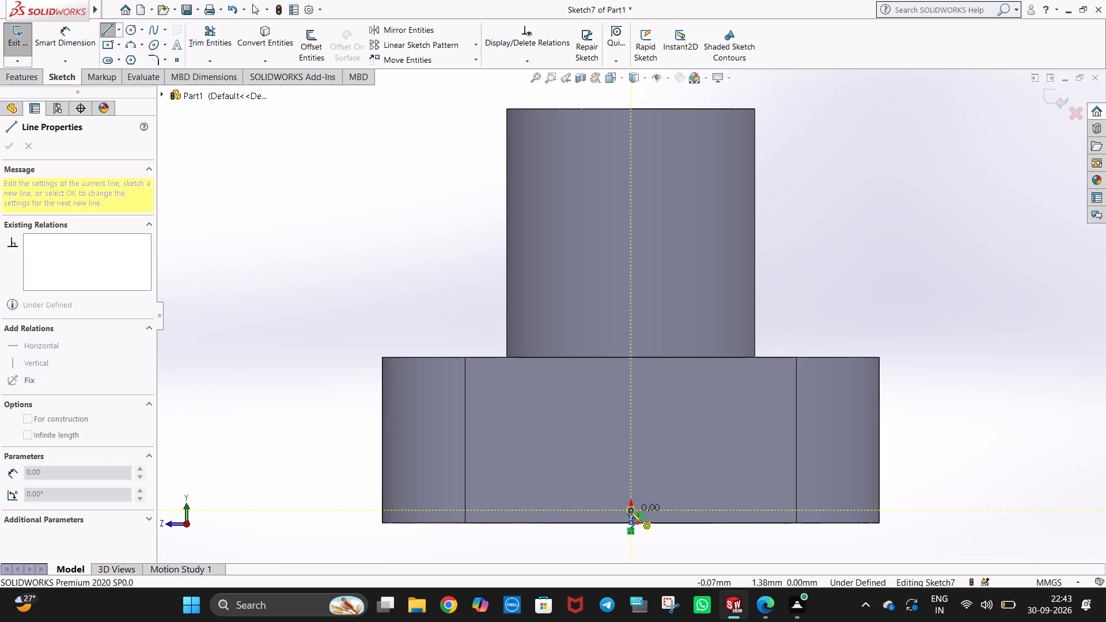
{"action": "key", "text": "Escape"}
{"action": "key", "text": "Escape"}
Set the vertical line's length to 4 mm.
{"action": "scroll", "coordinate": [742, 493], "scroll_direction": "down", "scroll_amount": 3}
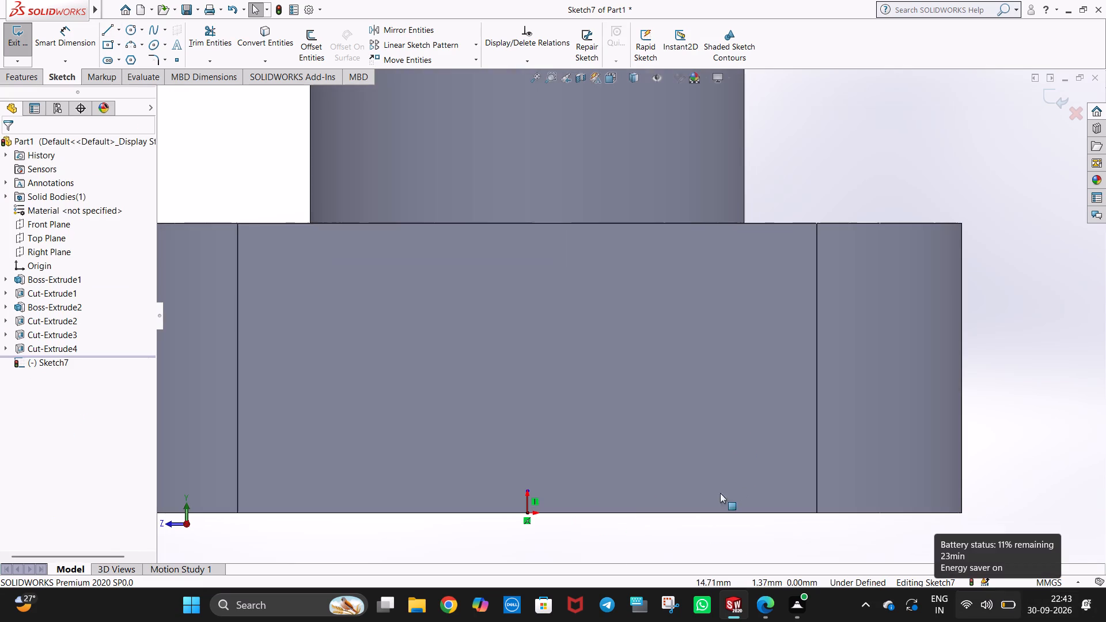
{"action": "scroll", "coordinate": [579, 500], "scroll_direction": "up", "scroll_amount": 3}
{"action": "scroll", "coordinate": [562, 449], "scroll_direction": "down", "scroll_amount": 3}
{"action": "scroll", "coordinate": [569, 378], "scroll_direction": "down", "scroll_amount": 2}
{"action": "key", "text": "Escape"}
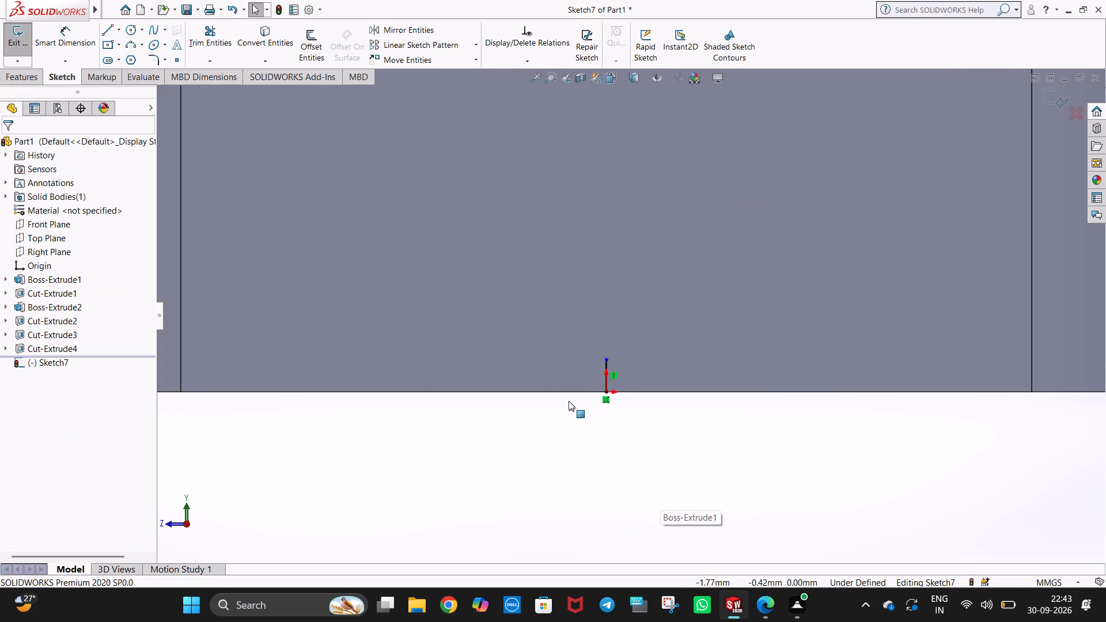
{"action": "left_click", "coordinate": [618, 416]}
{"action": "left_click", "coordinate": [607, 363]}
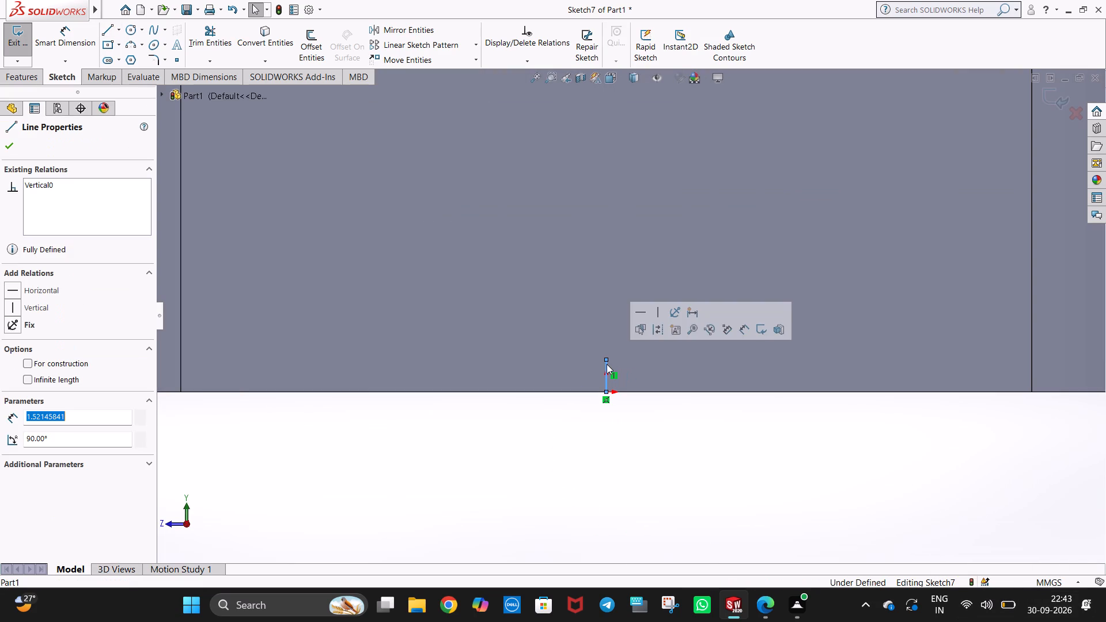
{"action": "key", "text": "4"}
{"action": "key", "text": "Return"}
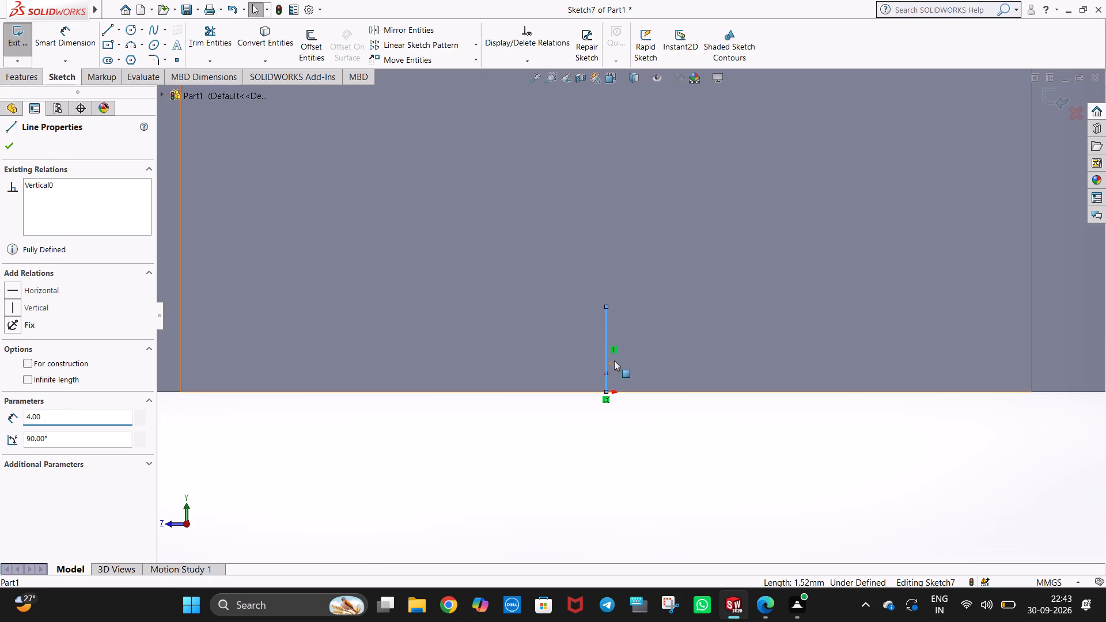
Sketch a 10 mm horizontal line from the vertical line's upper end, running parallel to the block's bottom edge.
{"action": "scroll", "coordinate": [630, 348], "scroll_direction": "up", "scroll_amount": 2}
{"action": "scroll", "coordinate": [639, 282], "scroll_direction": "up", "scroll_amount": 3}
{"action": "left_click", "coordinate": [558, 388]}
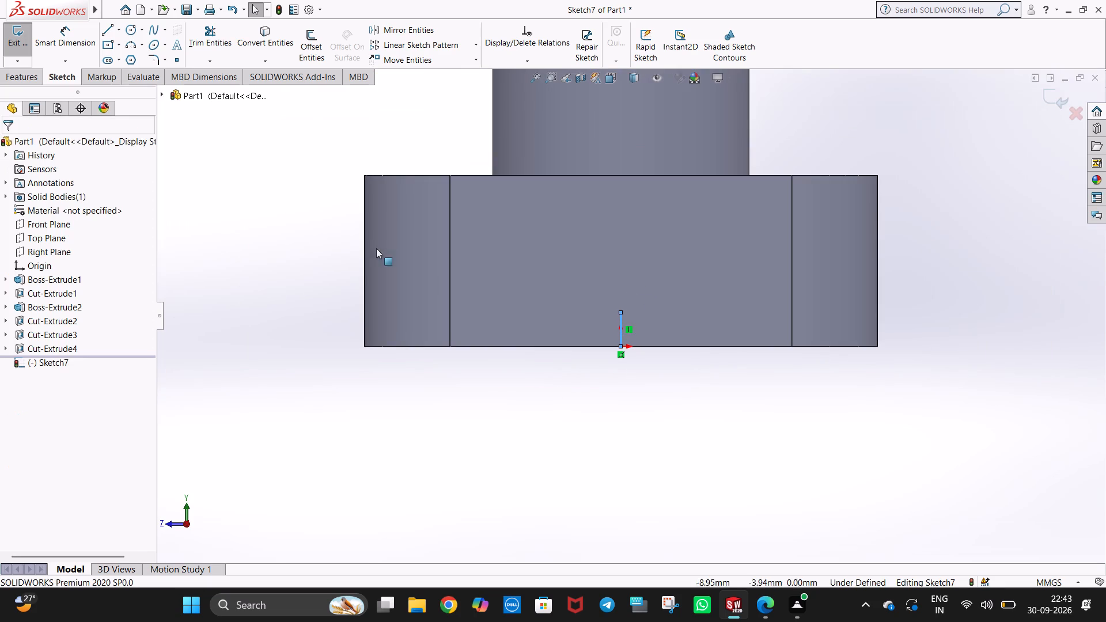
{"action": "left_click", "coordinate": [108, 31]}
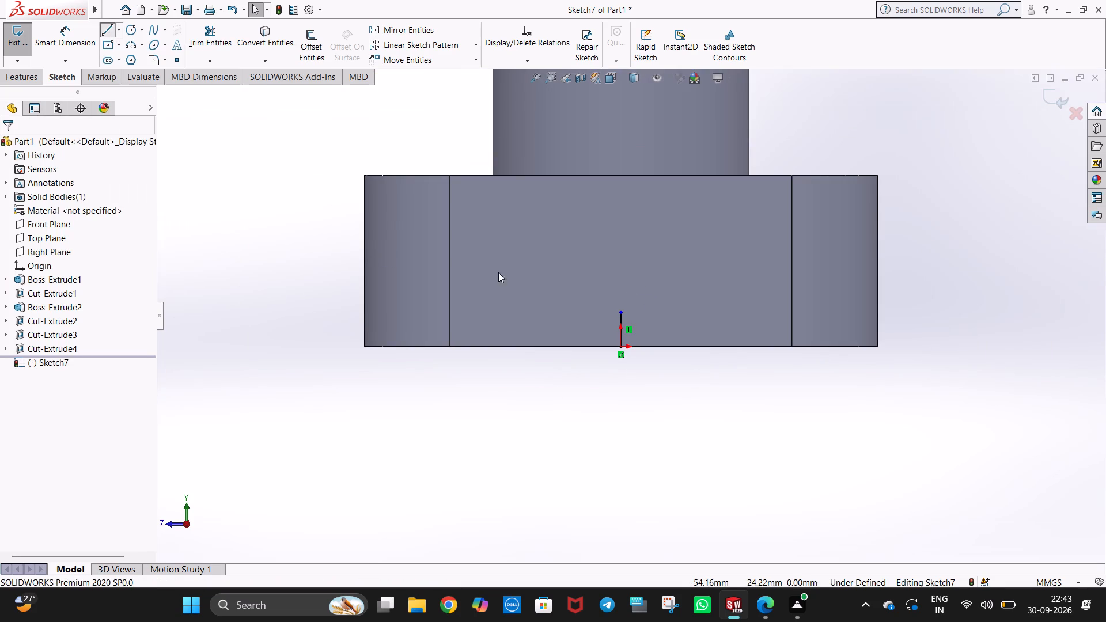
{"action": "left_click", "coordinate": [622, 313]}
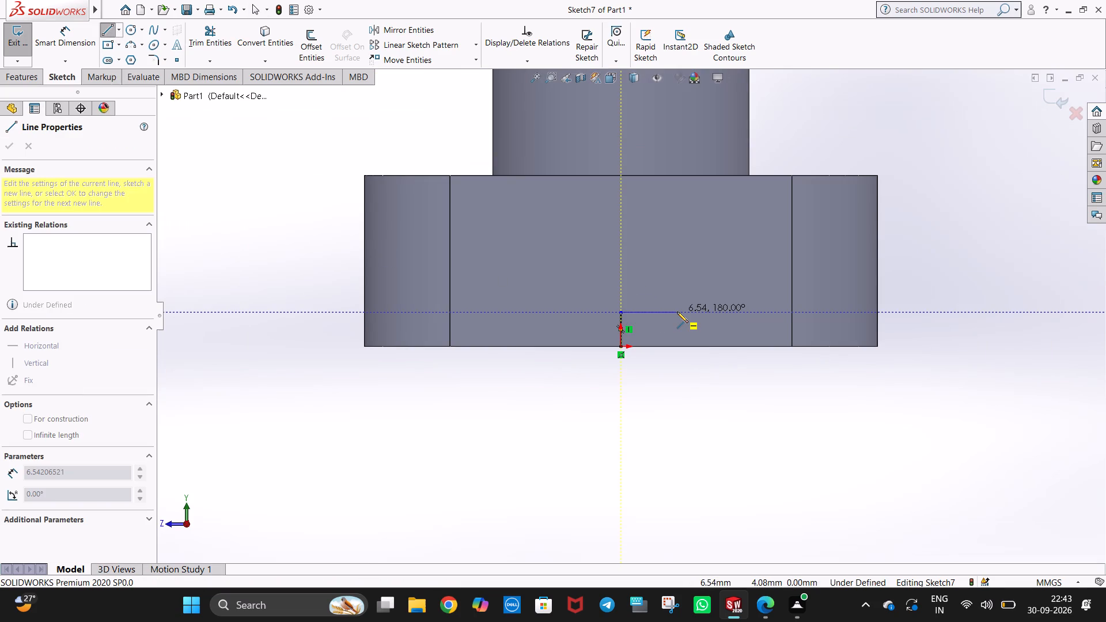
{"action": "left_click", "coordinate": [677, 312]}
{"action": "type", "text": "10"}
{"action": "key", "text": "Return"}
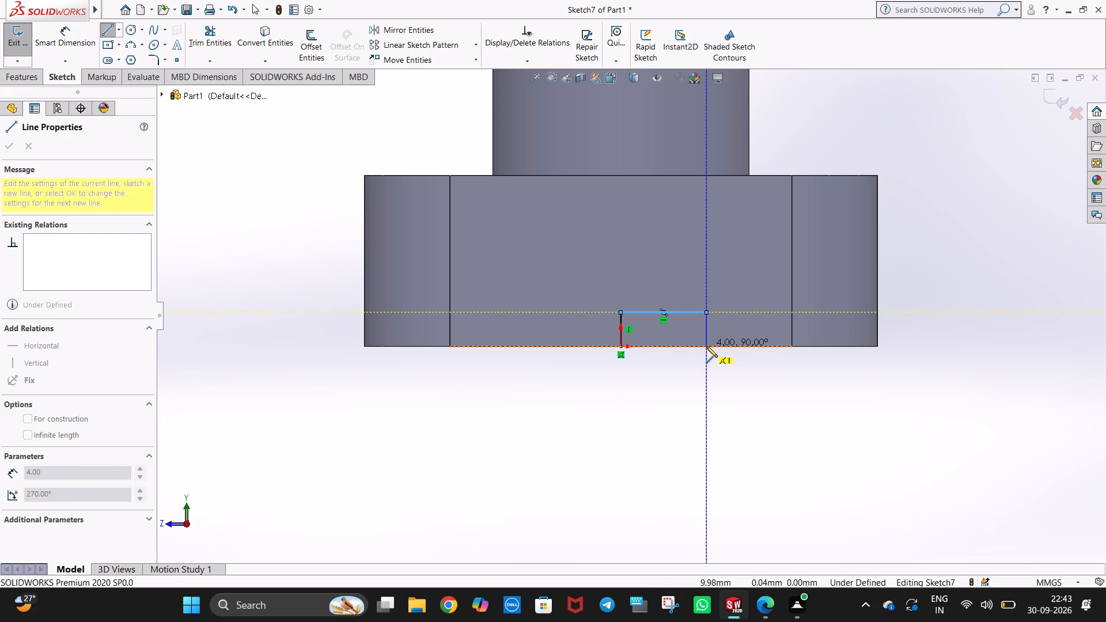
{"action": "key", "text": "Escape"}
{"action": "left_click", "coordinate": [692, 314]}
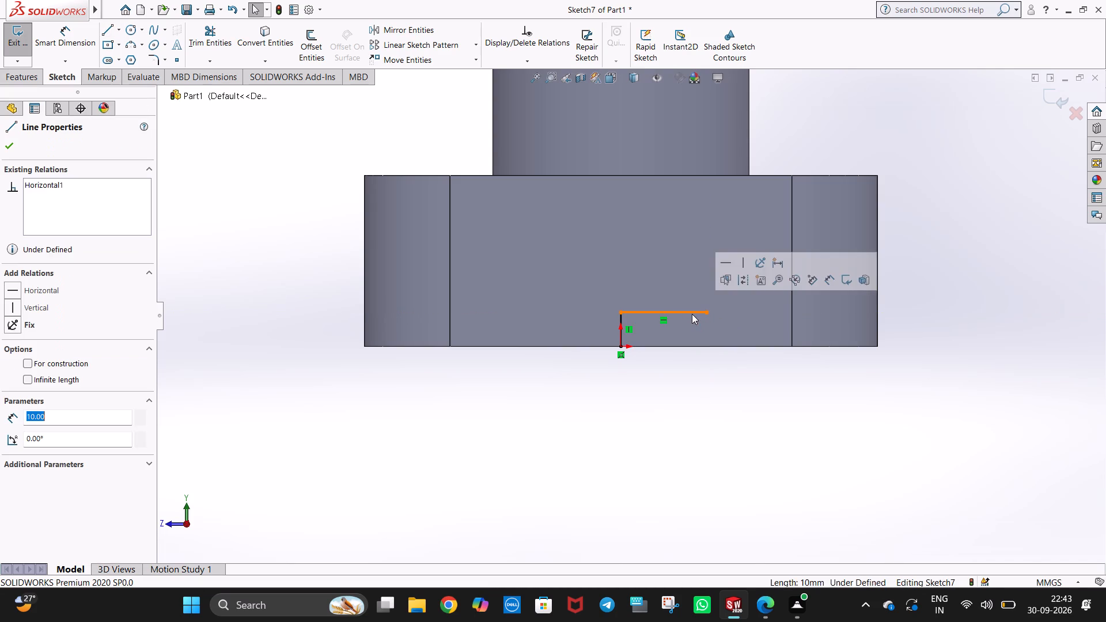
{"action": "key", "text": "Escape"}
{"action": "key", "text": "Escape"}
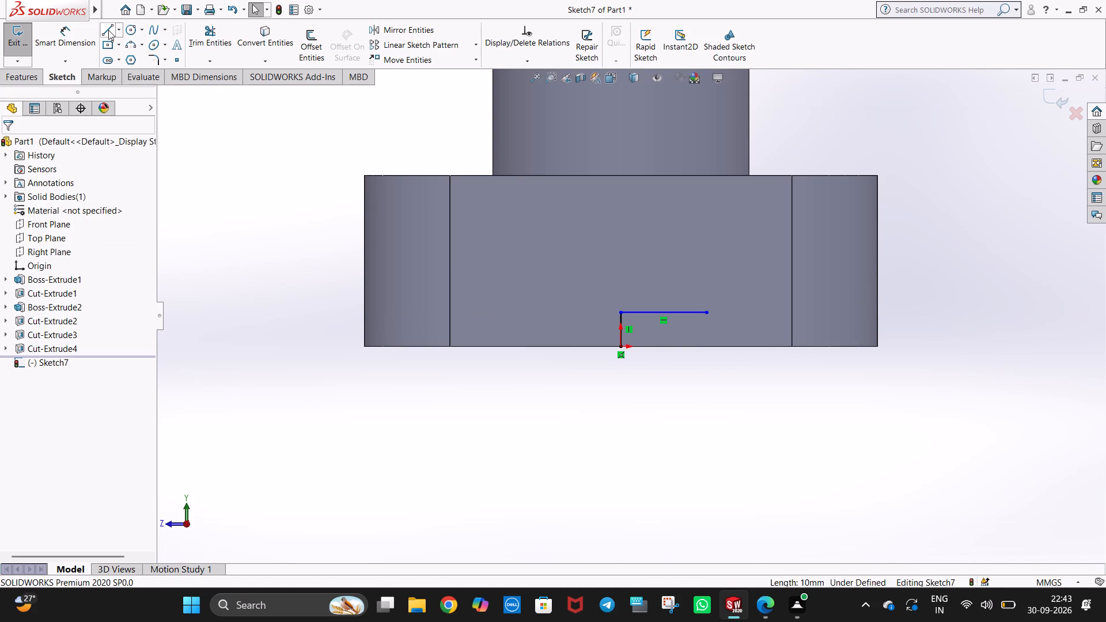
Start another line for the open profile on the block's side face.
{"action": "left_click", "coordinate": [108, 30]}
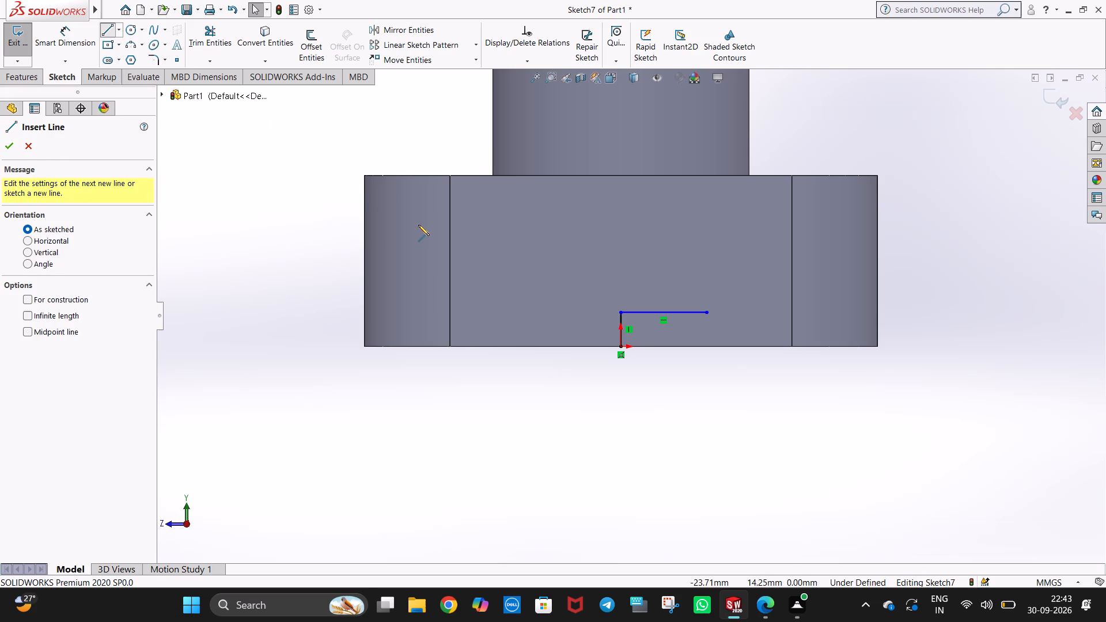
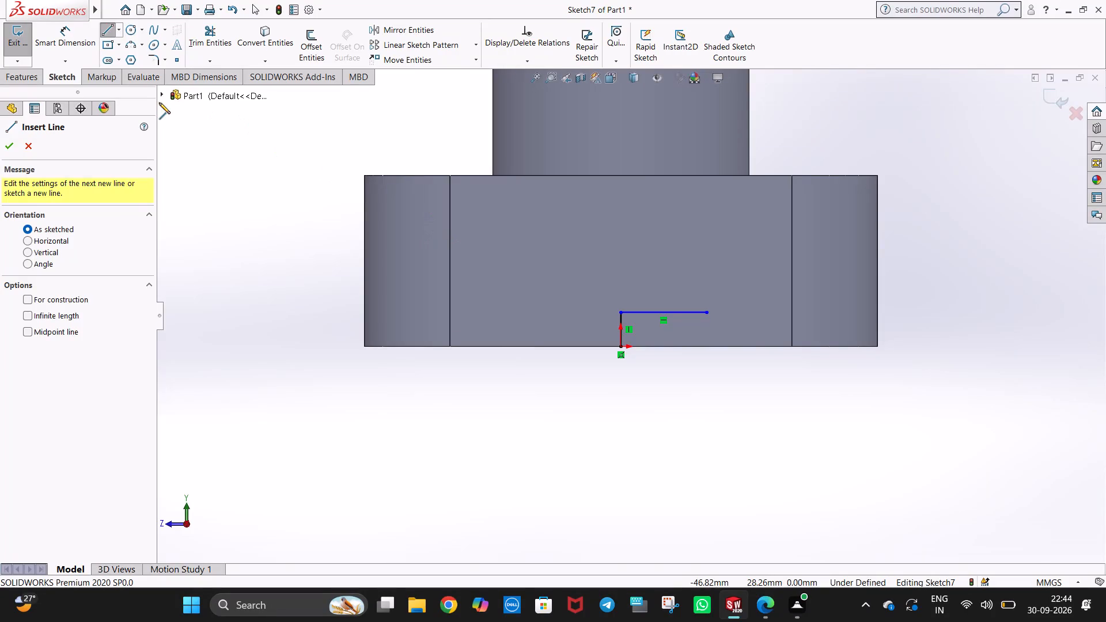
Close the profile into a rectangle with 4 mm sides, a 20 mm base along the block's bottom edge, and a second 10 mm top line.
{"action": "key", "text": "Escape"}
{"action": "left_click", "coordinate": [103, 31]}
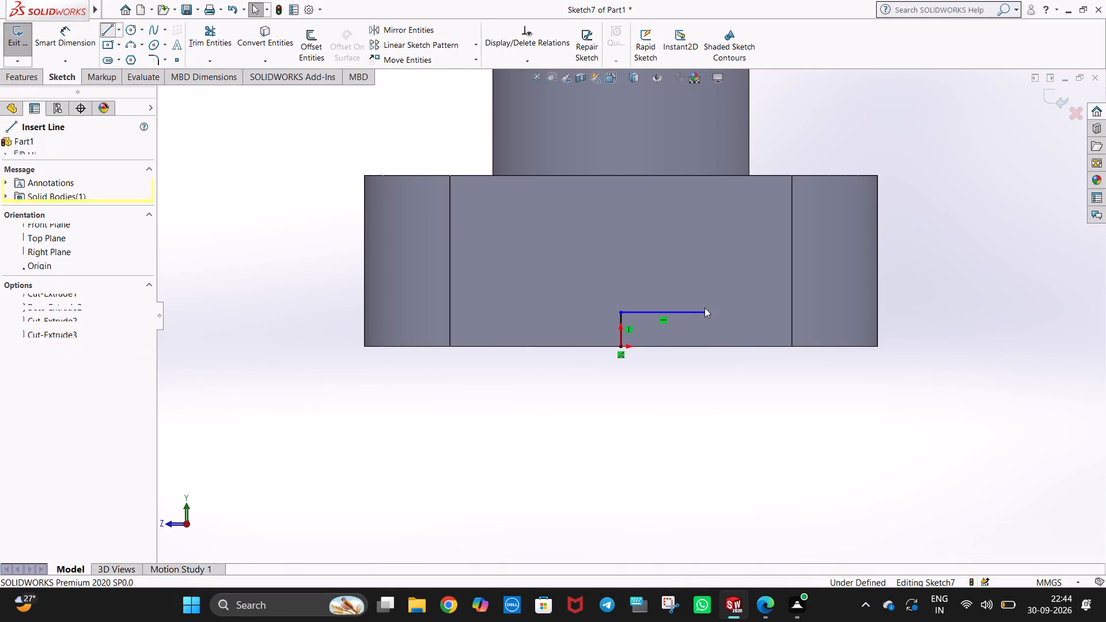
{"action": "left_click", "coordinate": [706, 313]}
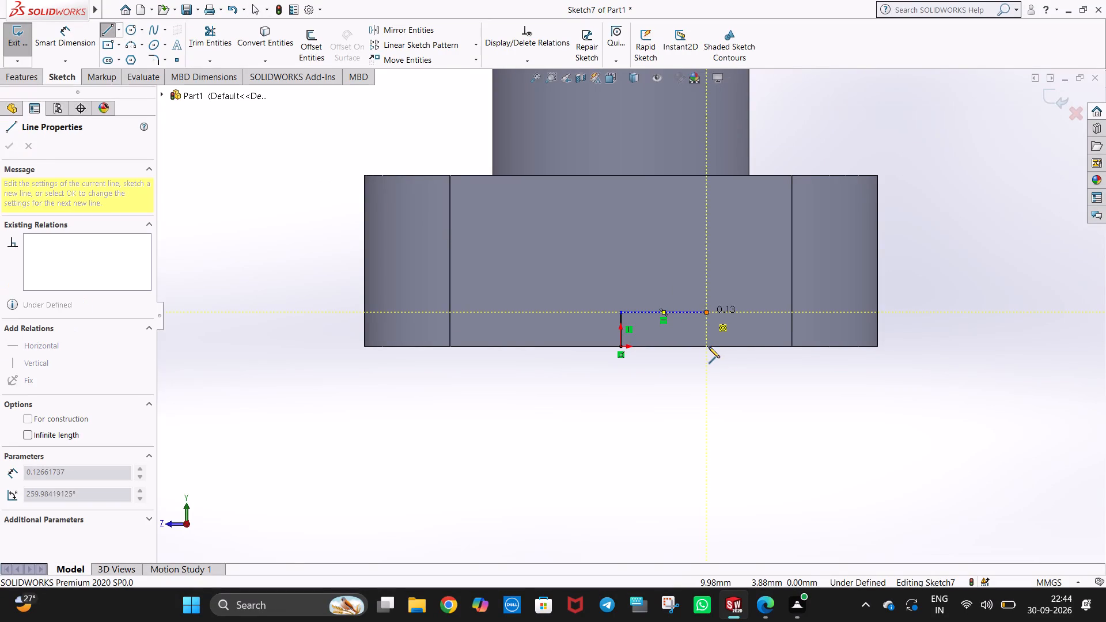
{"action": "left_click", "coordinate": [706, 346]}
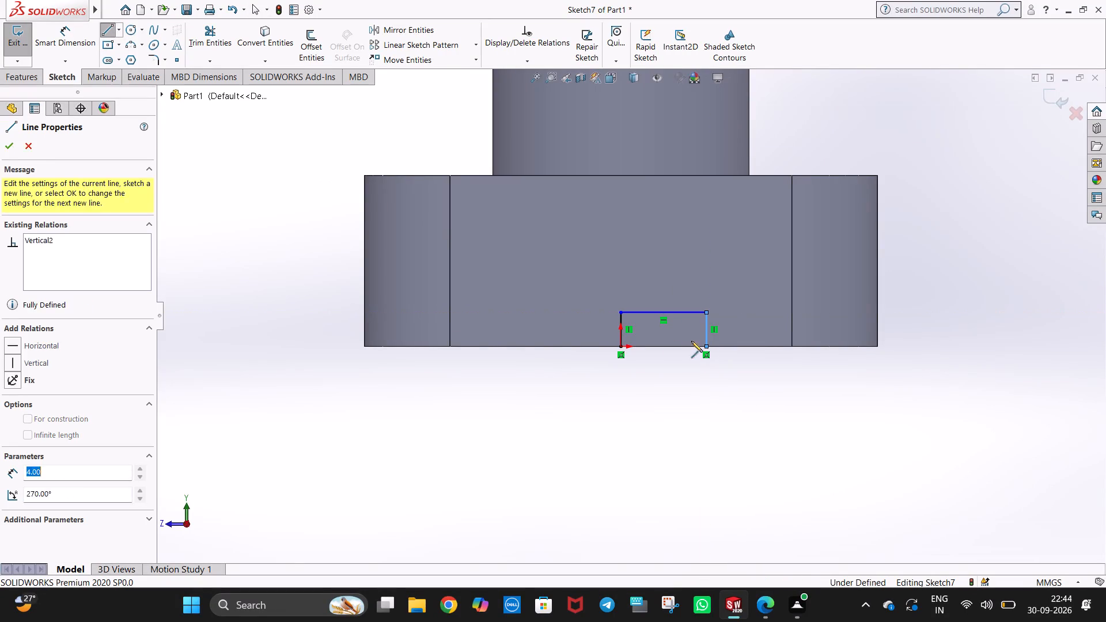
{"action": "left_click", "coordinate": [532, 346]}
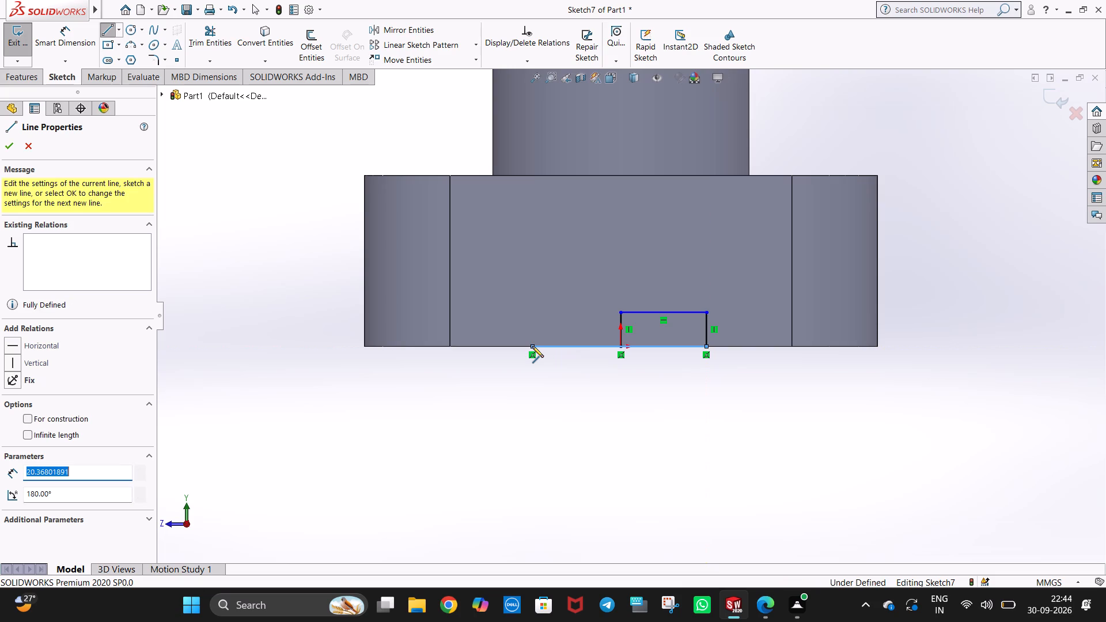
{"action": "type", "text": "20"}
{"action": "key", "text": "Return"}
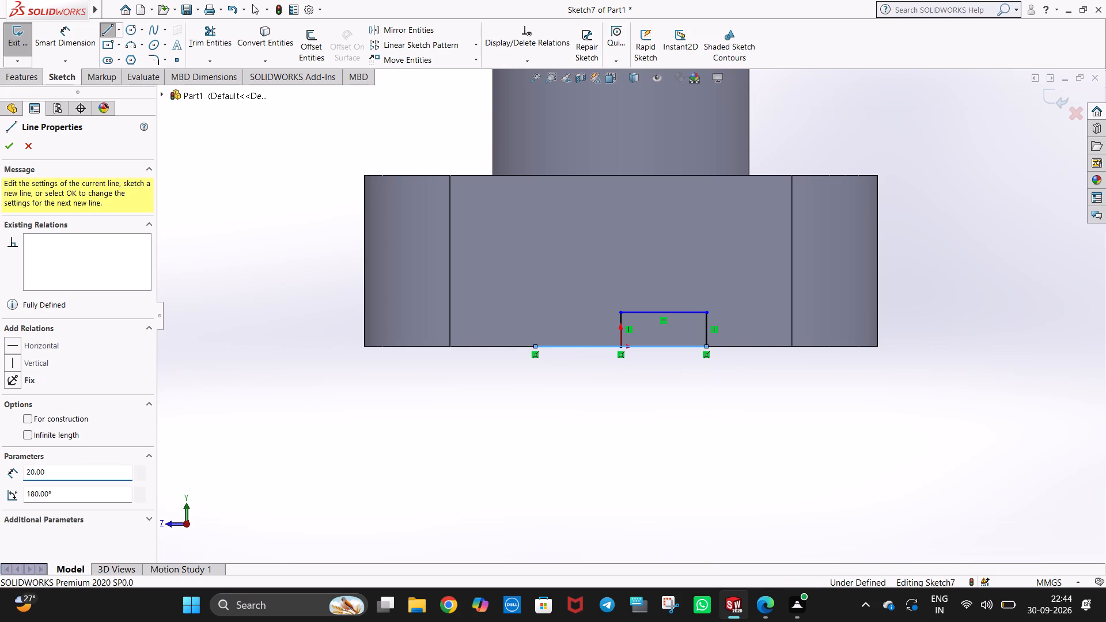
{"action": "left_click", "coordinate": [535, 312]}
{"action": "left_click", "coordinate": [620, 311]}
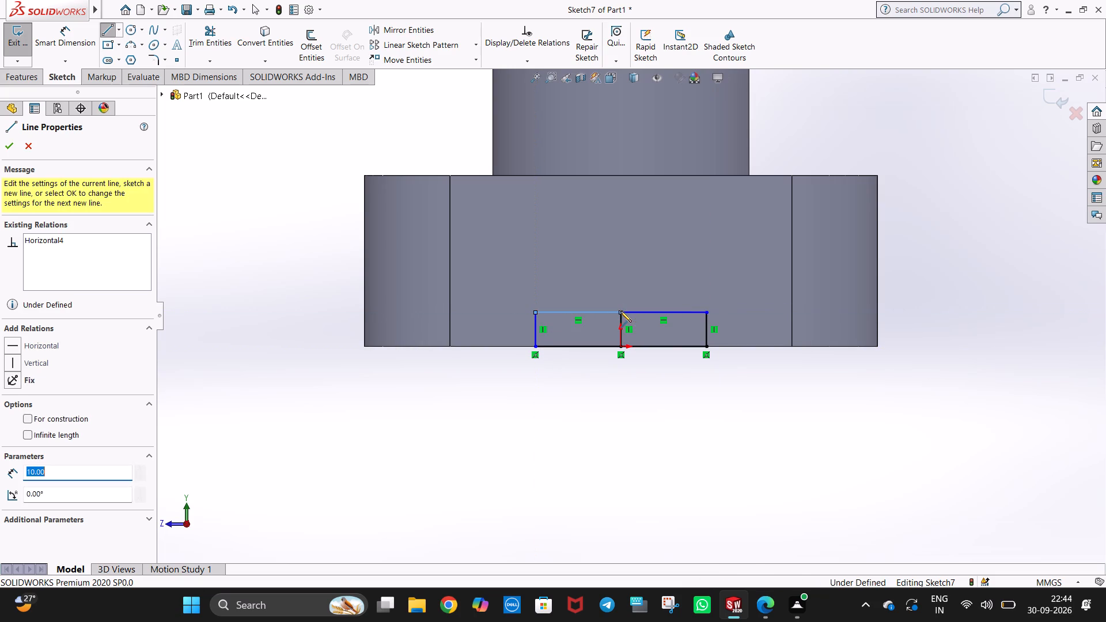
{"action": "key", "text": "Escape"}
{"action": "key", "text": "Escape"}
Delete the vertical line at the origin that divides the rectangular profile.
{"action": "left_click", "coordinate": [623, 325]}
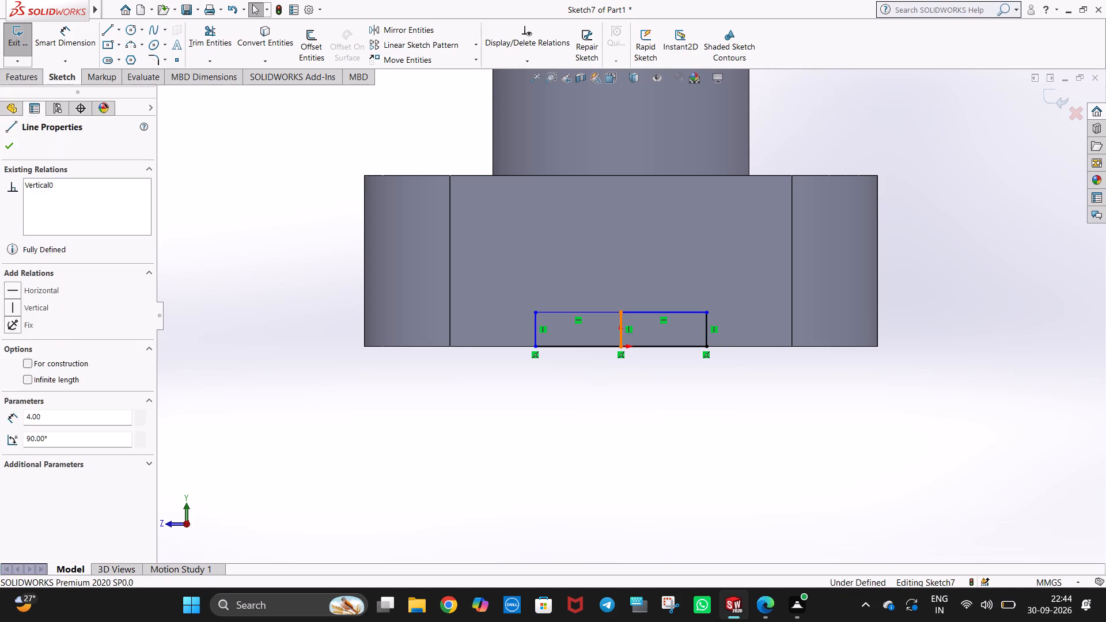
{"action": "key", "text": "Delete"}
Dimension the profile's top segment on the +Z side at 10 mm and its adjoining vertical side at 4 mm.
{"action": "scroll", "coordinate": [642, 336], "scroll_direction": "down", "scroll_amount": 3}
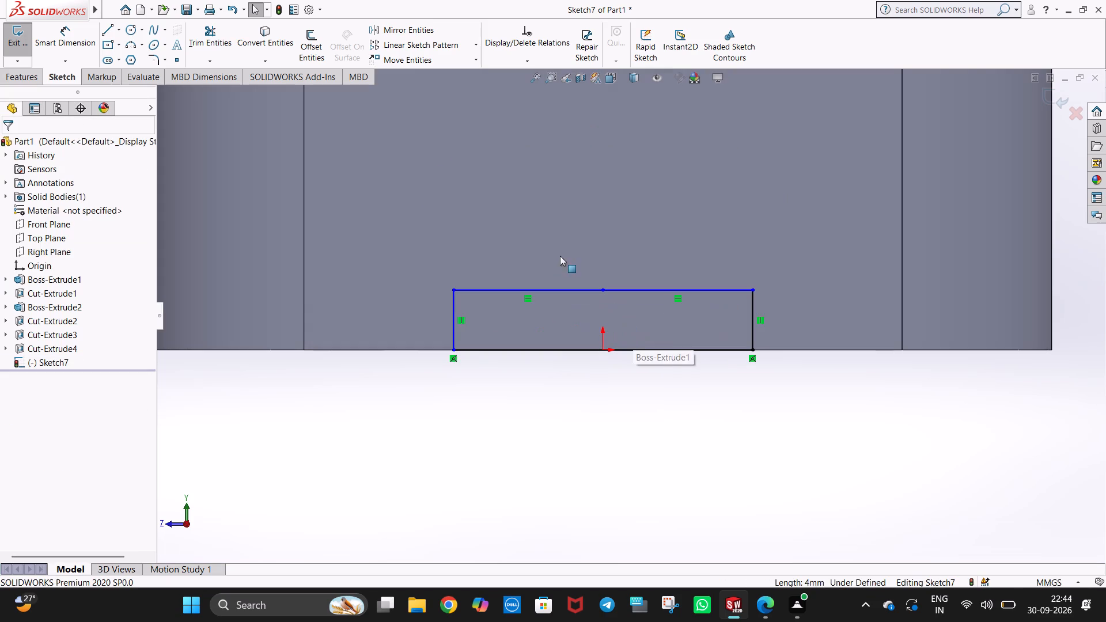
{"action": "left_click", "coordinate": [71, 36]}
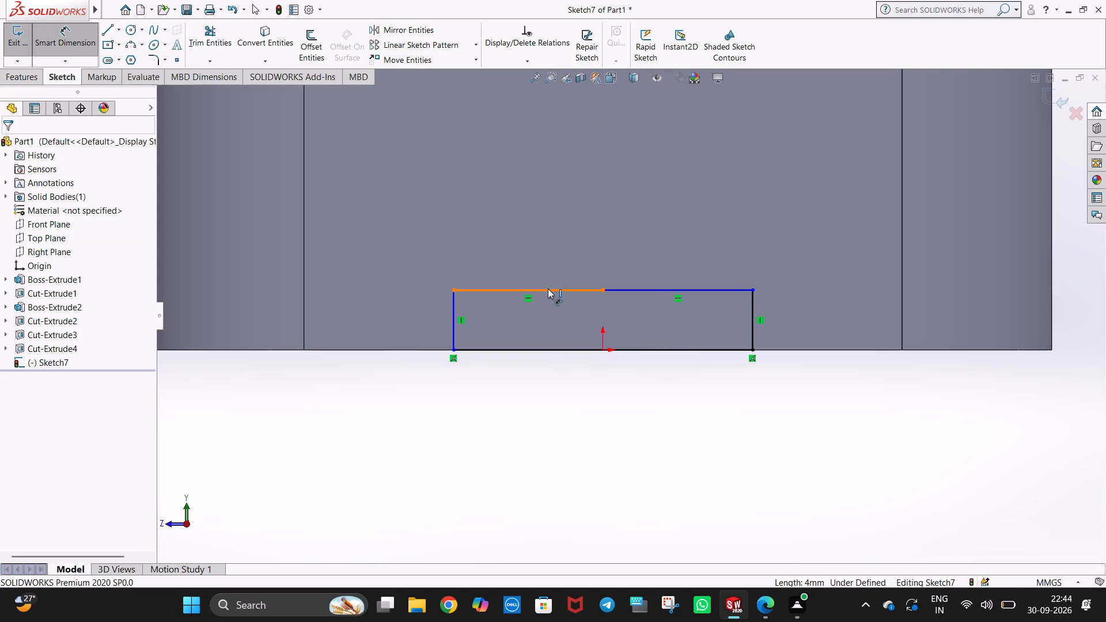
{"action": "left_click", "coordinate": [548, 289]}
{"action": "left_click", "coordinate": [521, 257]}
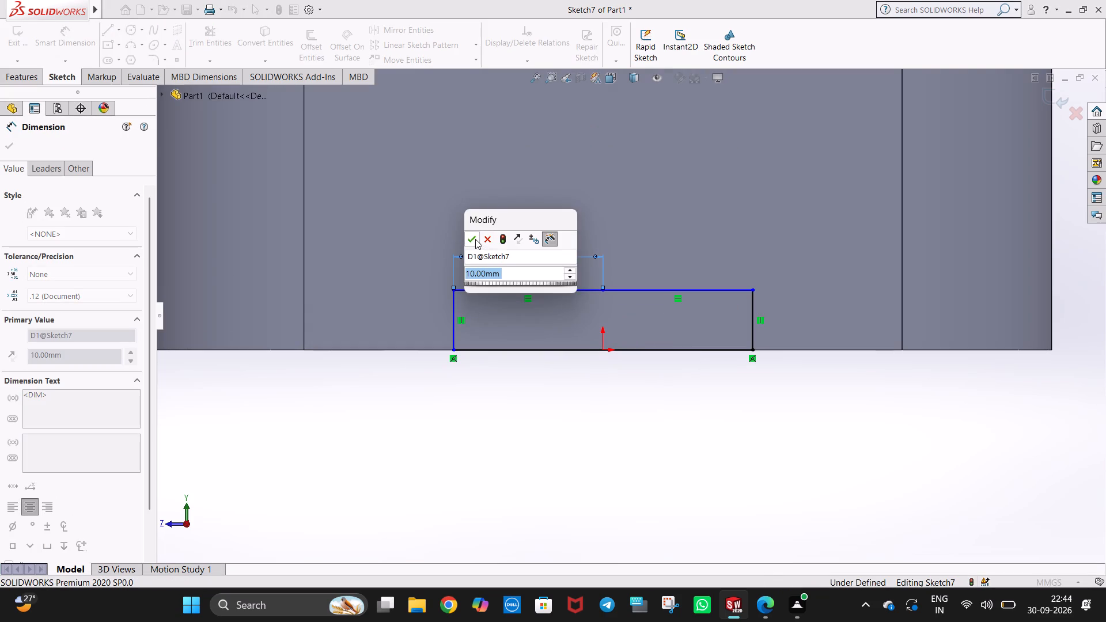
{"action": "left_click", "coordinate": [475, 239]}
{"action": "left_click", "coordinate": [453, 310]}
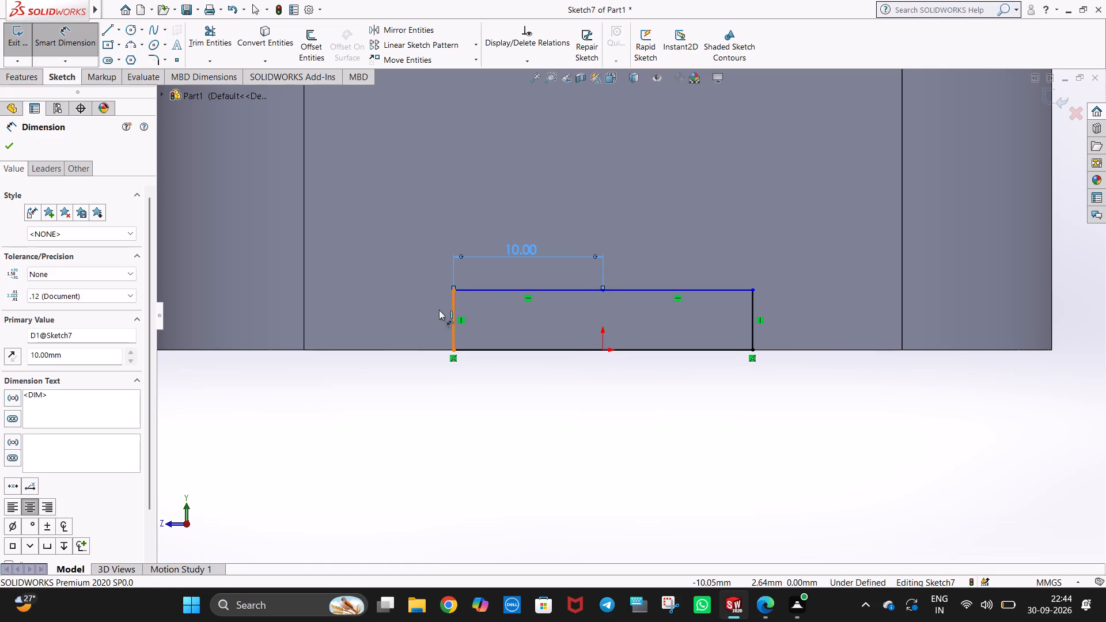
{"action": "left_click", "coordinate": [425, 314]}
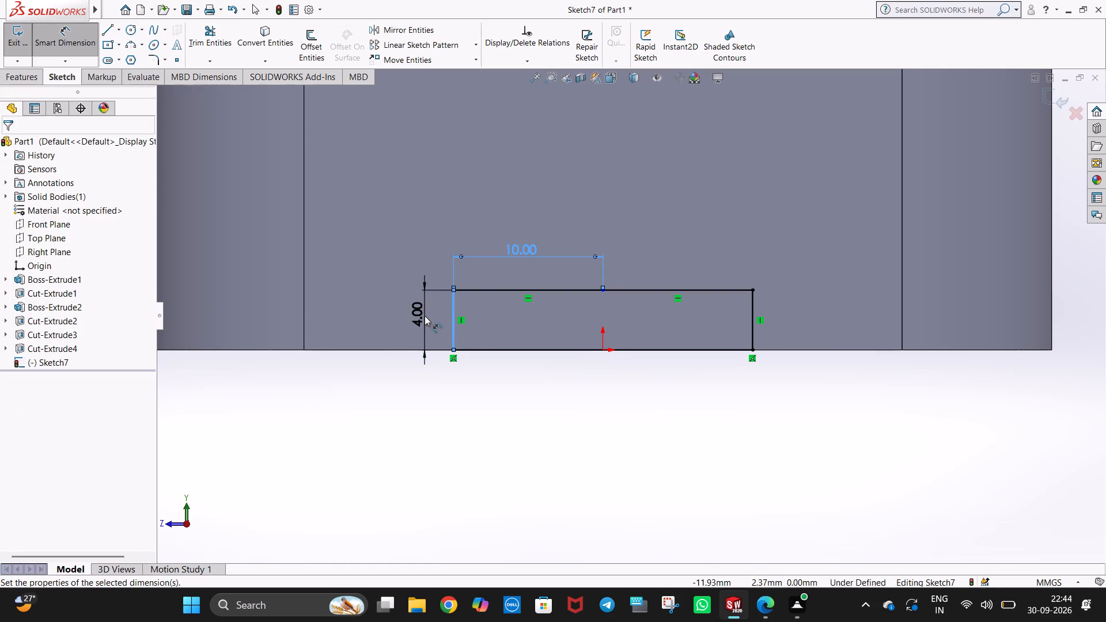
{"action": "left_click", "coordinate": [376, 298]}
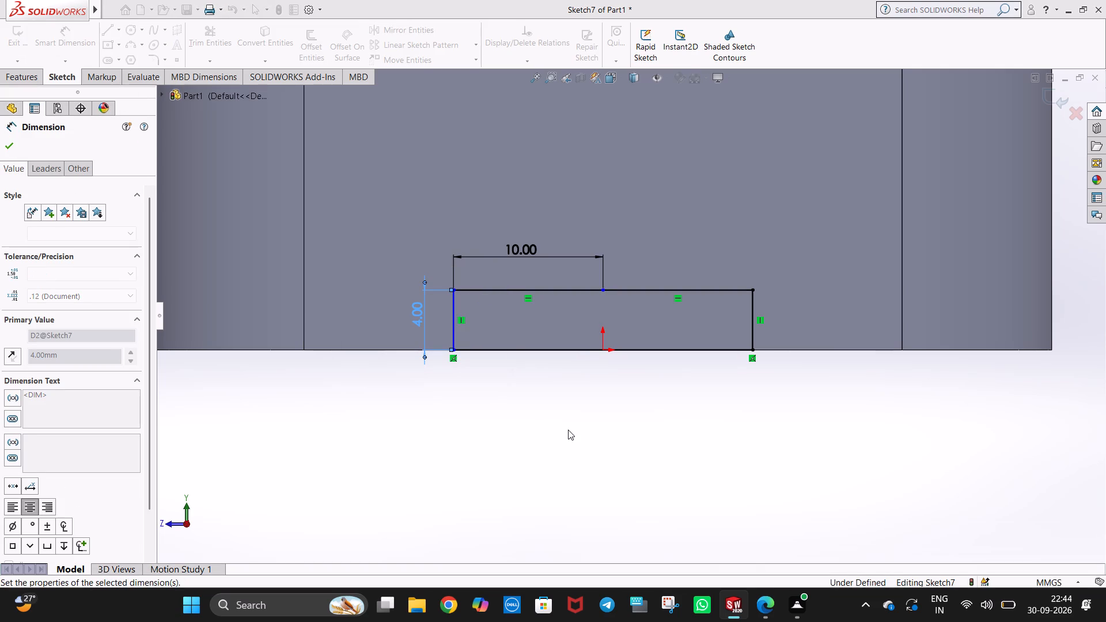
{"action": "left_click", "coordinate": [568, 430]}
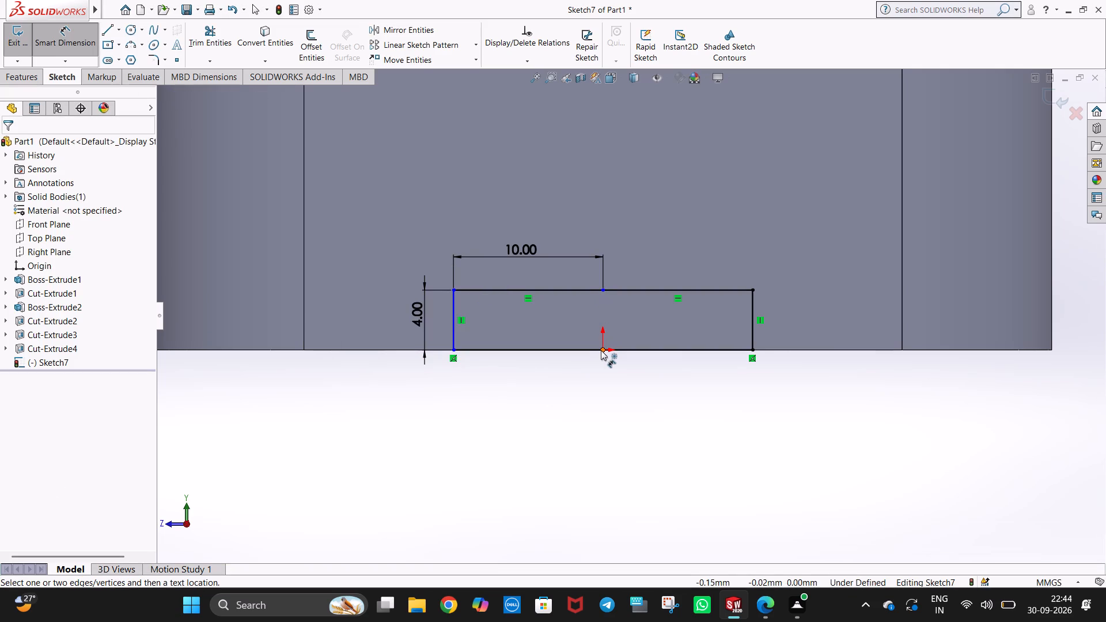
Dimension the vertical distance from the origin to the middle point of the profile's top edge at 4 mm.
{"action": "left_click", "coordinate": [601, 350]}
{"action": "left_click", "coordinate": [602, 289]}
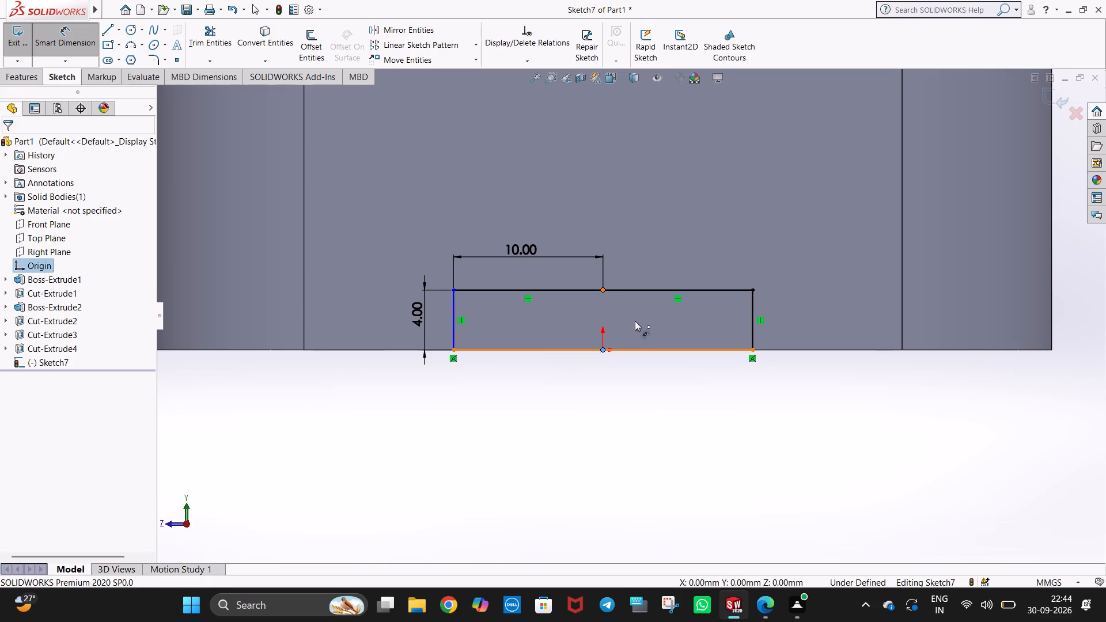
{"action": "left_click", "coordinate": [635, 321]}
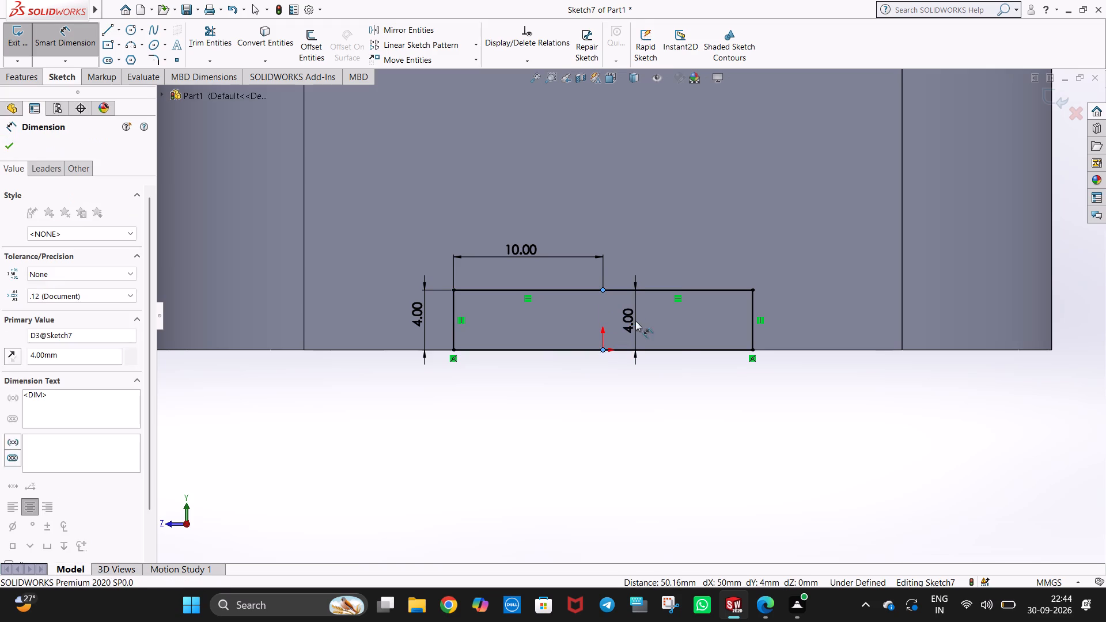
{"action": "left_click", "coordinate": [586, 303]}
{"action": "left_click", "coordinate": [698, 435]}
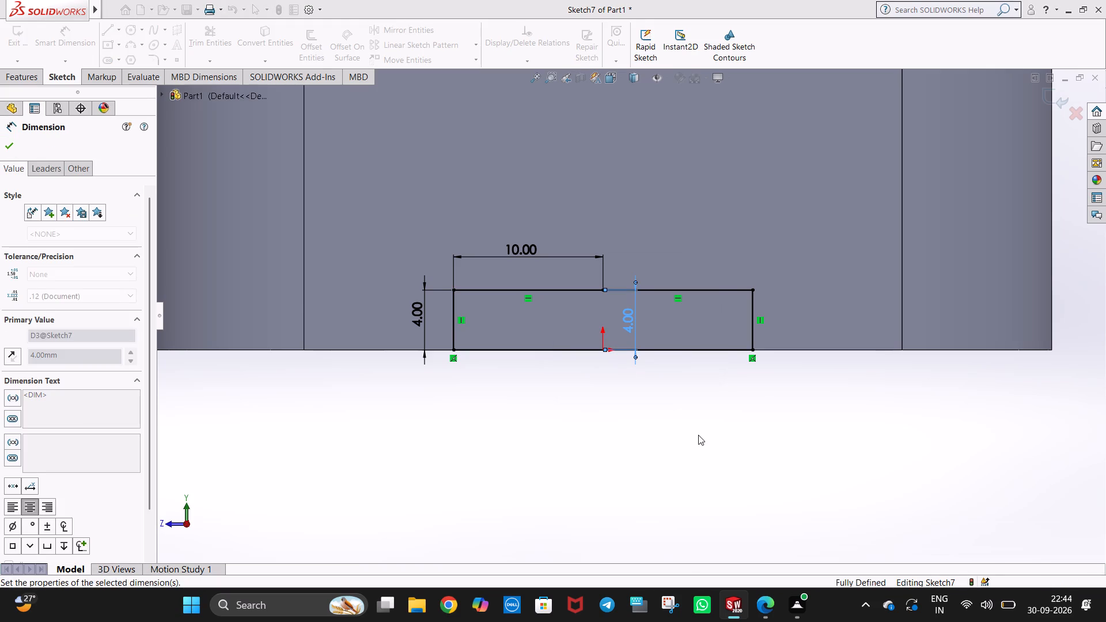
Cut-extrude the 20 × 4 mm rectangular profile through the entire length of the block.
{"action": "scroll", "coordinate": [695, 328], "scroll_direction": "up", "scroll_amount": 3}
{"action": "middle_click_drag", "start_coordinate": [695, 292], "coordinate": [708, 322]}
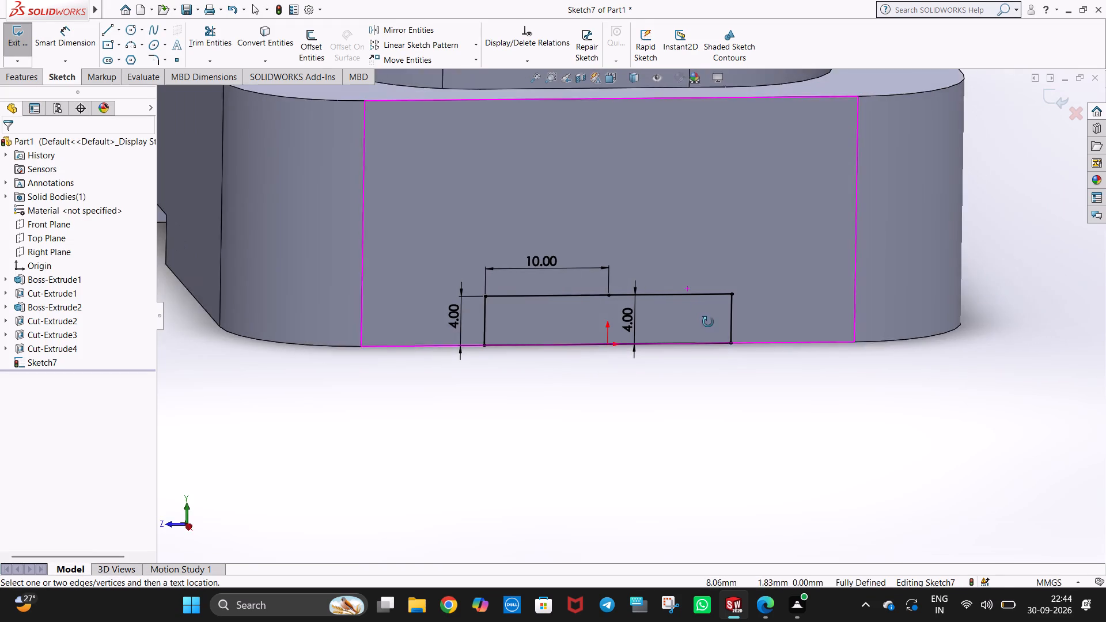
{"action": "middle_click_drag", "start_coordinate": [708, 322], "coordinate": [703, 320]}
{"action": "scroll", "coordinate": [702, 309], "scroll_direction": "up", "scroll_amount": 2}
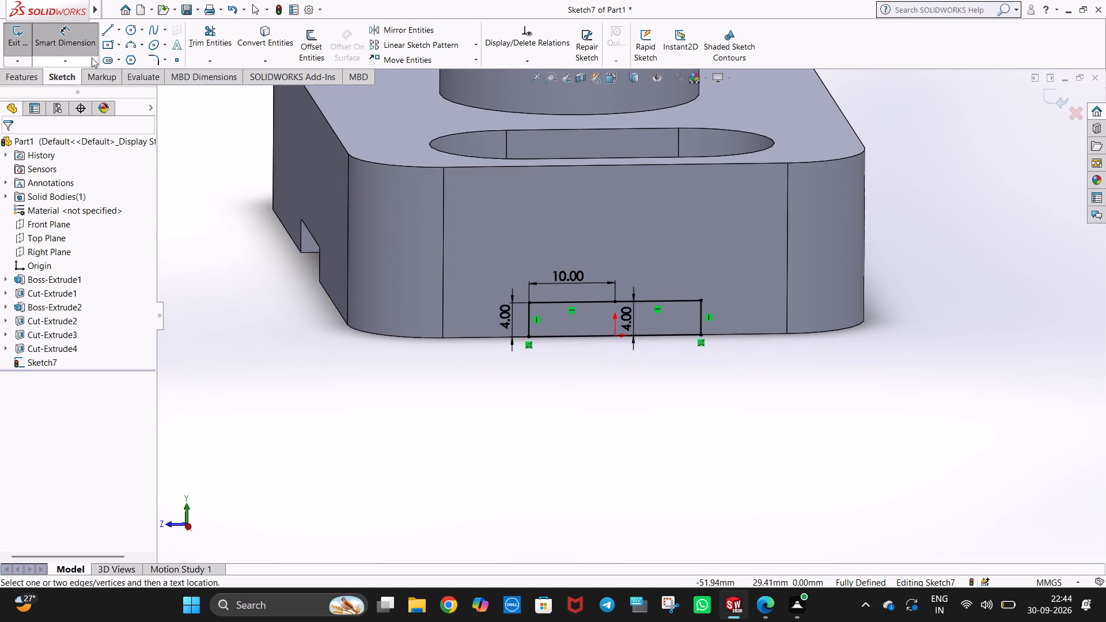
{"action": "left_click", "coordinate": [8, 76]}
{"action": "left_click", "coordinate": [191, 48]}
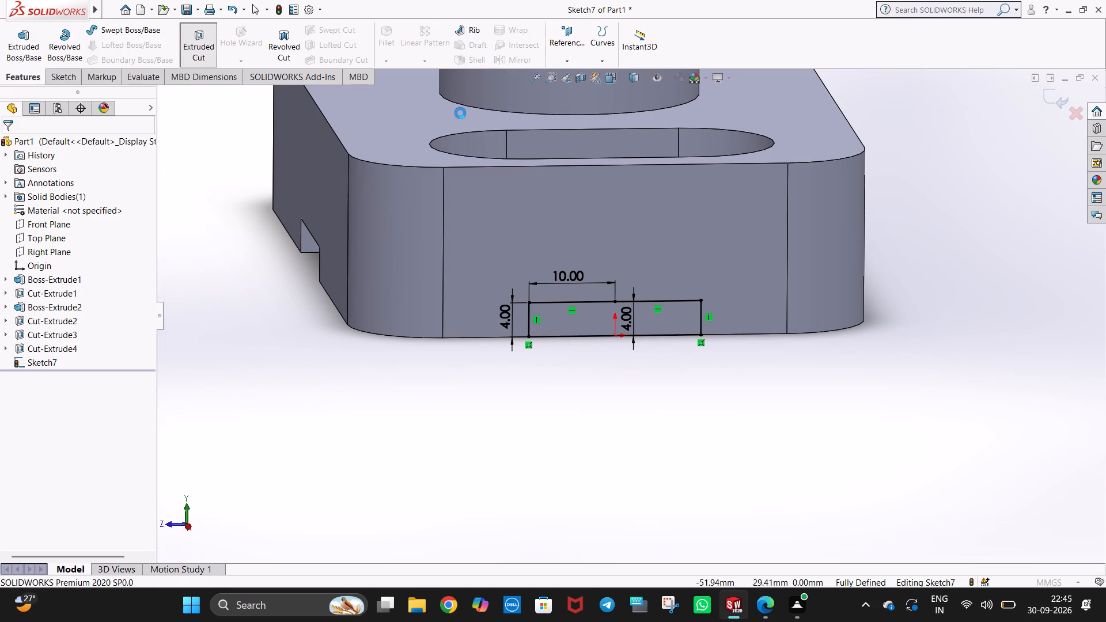
{"action": "scroll", "coordinate": [622, 338], "scroll_direction": "up", "scroll_amount": 3}
{"action": "middle_click_drag", "start_coordinate": [560, 332], "coordinate": [684, 362]}
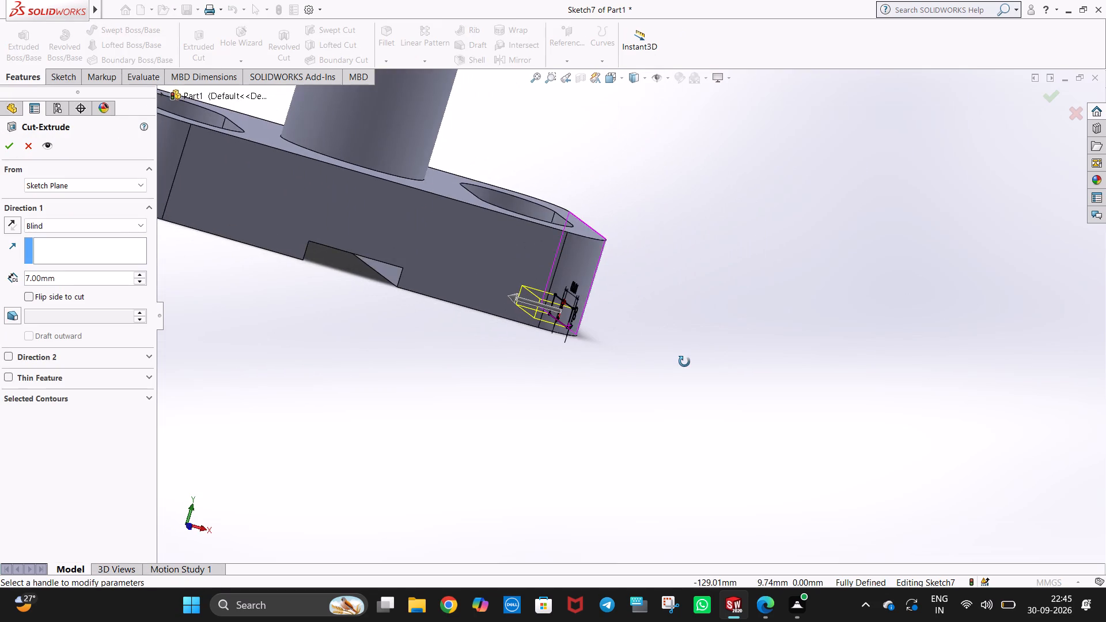
{"action": "middle_click_drag", "start_coordinate": [684, 362], "coordinate": [599, 350]}
{"action": "left_click", "coordinate": [74, 226]}
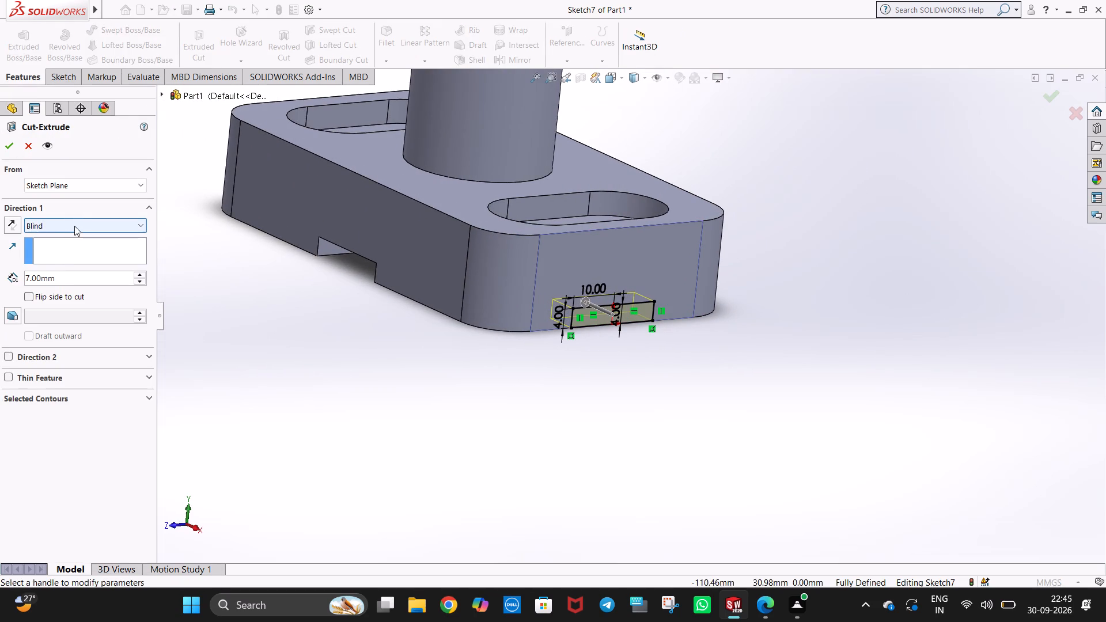
{"action": "left_click", "coordinate": [69, 245]}
{"action": "middle_click_drag", "start_coordinate": [394, 268], "coordinate": [455, 285]}
{"action": "left_click", "coordinate": [9, 146]}
Start a new sketch on the Front Plane, with the model seen from the front.
{"action": "scroll", "coordinate": [325, 195], "scroll_direction": "up", "scroll_amount": 2}
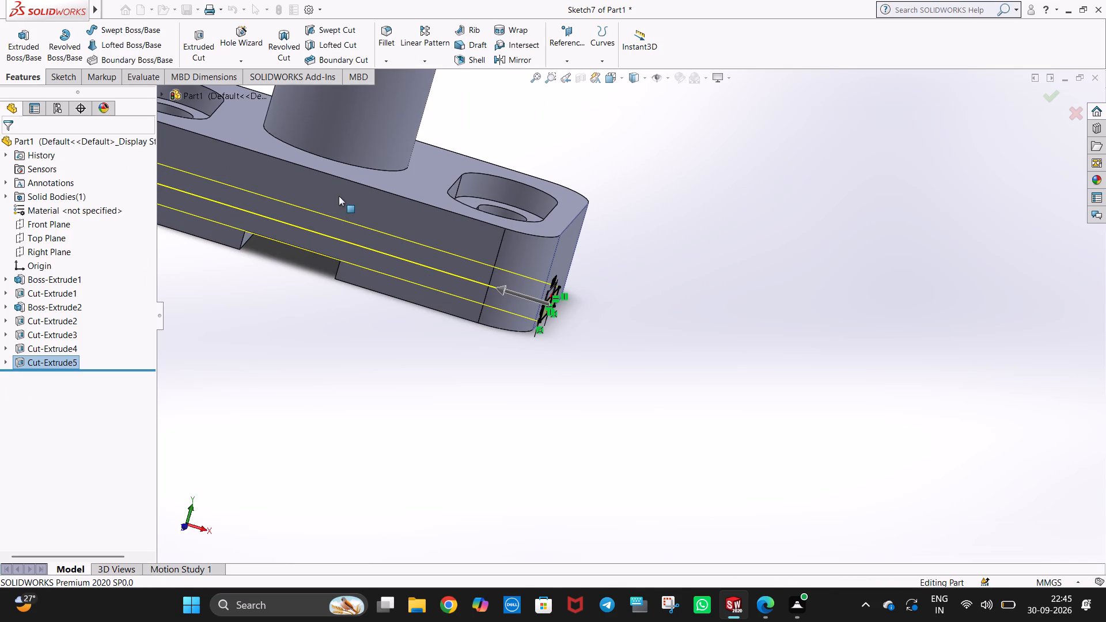
{"action": "scroll", "coordinate": [339, 196], "scroll_direction": "up", "scroll_amount": 2}
{"action": "middle_click_drag", "start_coordinate": [248, 204], "coordinate": [265, 257]}
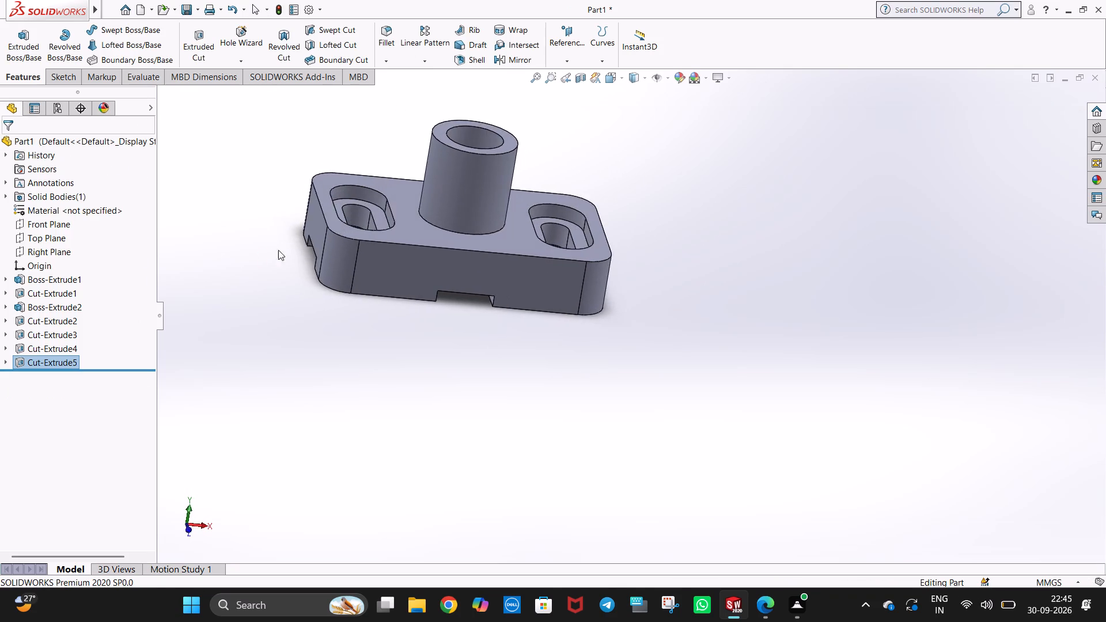
{"action": "middle_click_drag", "start_coordinate": [609, 210], "coordinate": [562, 222]}
{"action": "key", "text": "ctrl+7"}
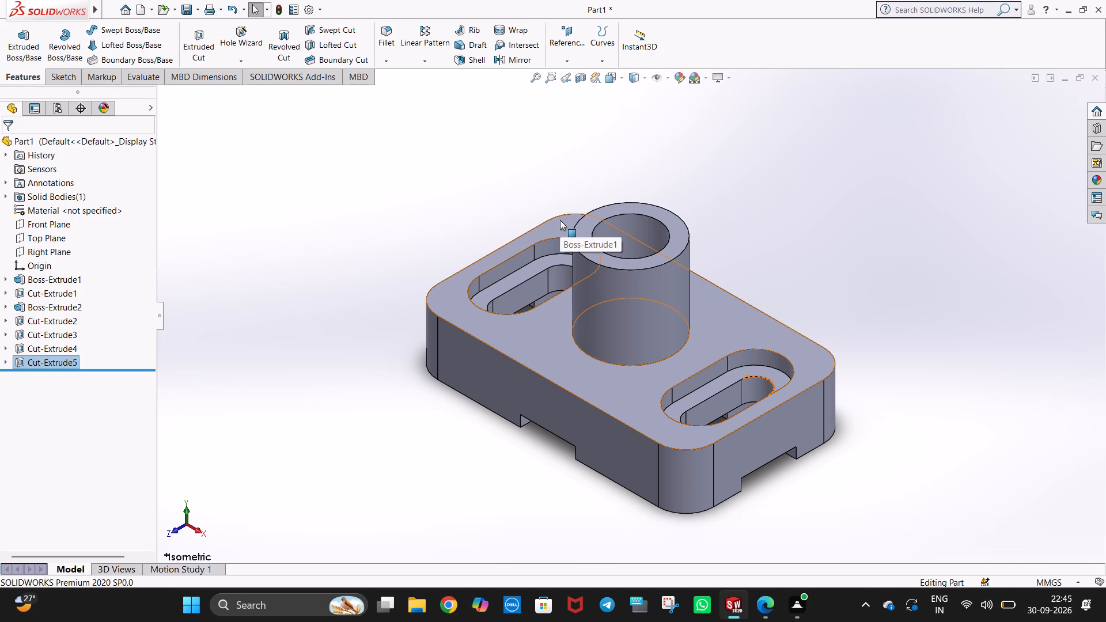
{"action": "key", "text": "ctrl+1"}
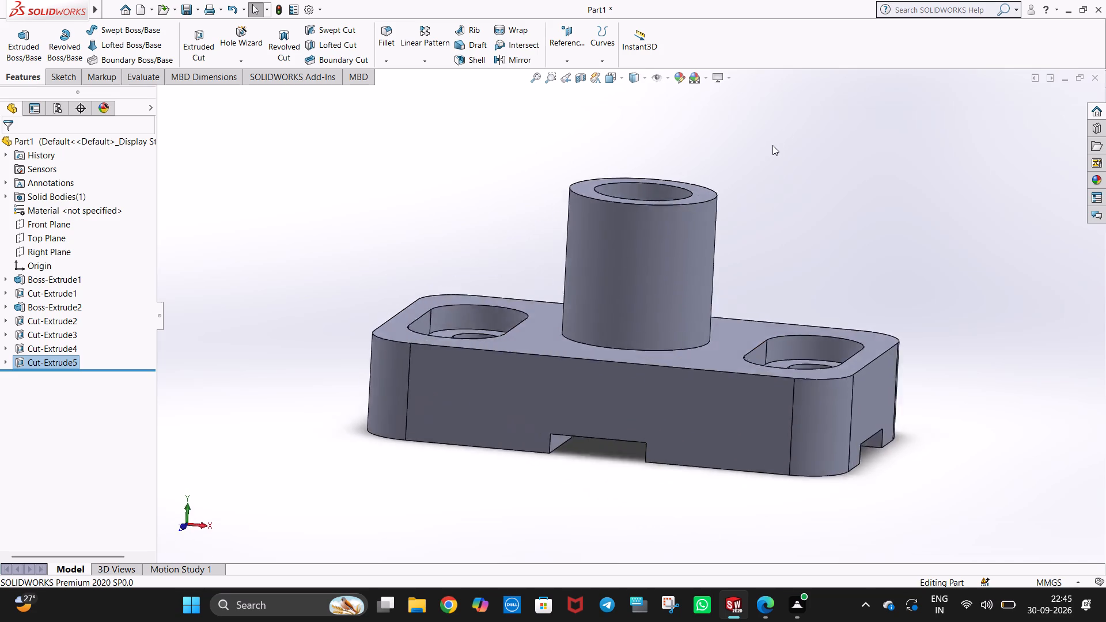
{"action": "right_click", "coordinate": [652, 246]}
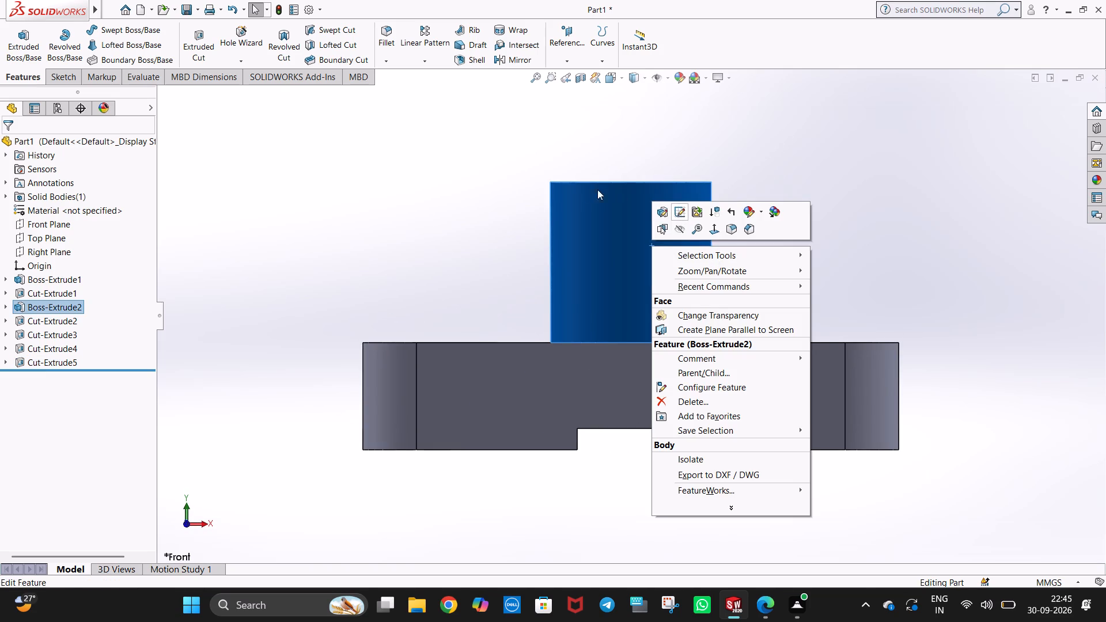
{"action": "left_click", "coordinate": [430, 192]}
{"action": "left_click", "coordinate": [50, 221]}
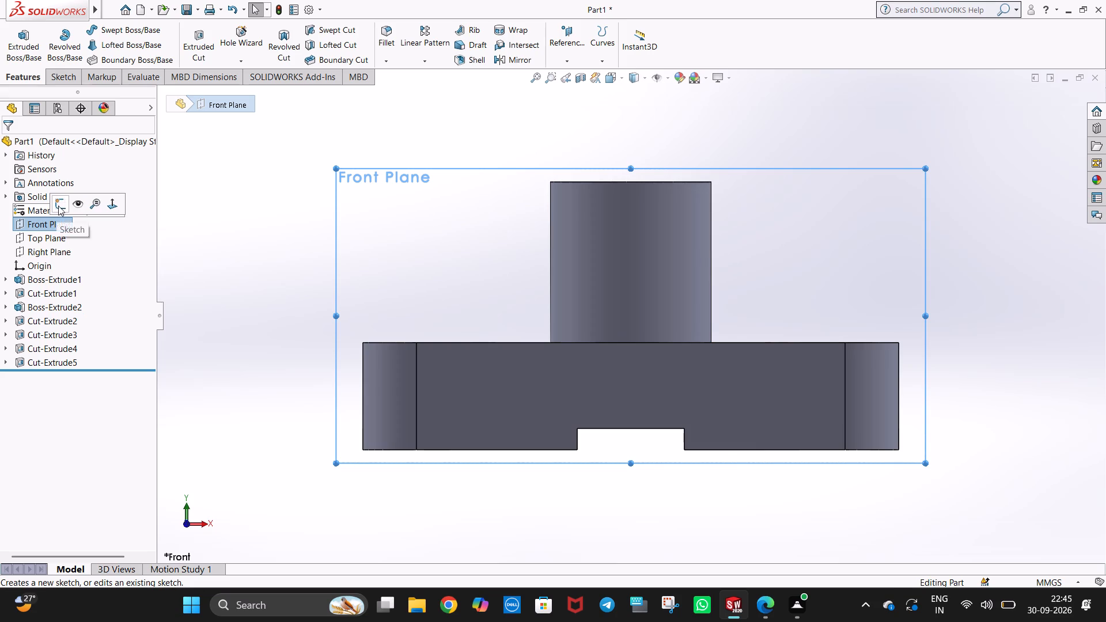
{"action": "left_click", "coordinate": [58, 206]}
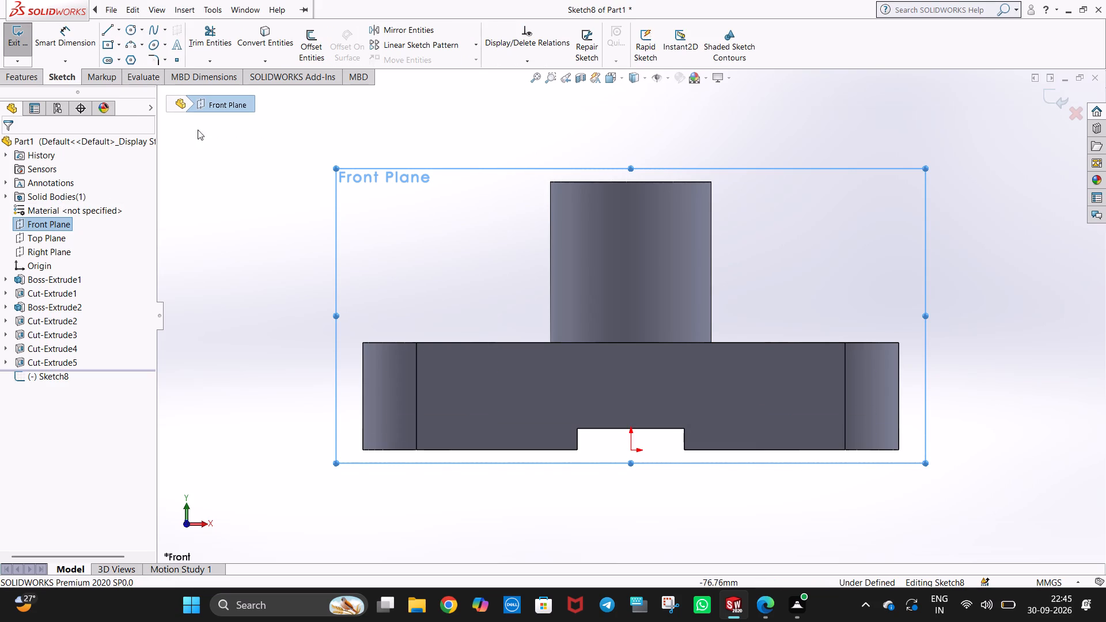
Sketch a horizontal line about 4.8 mm long from the midpoint of the boss's top edge toward +X.
{"action": "left_click", "coordinate": [105, 32]}
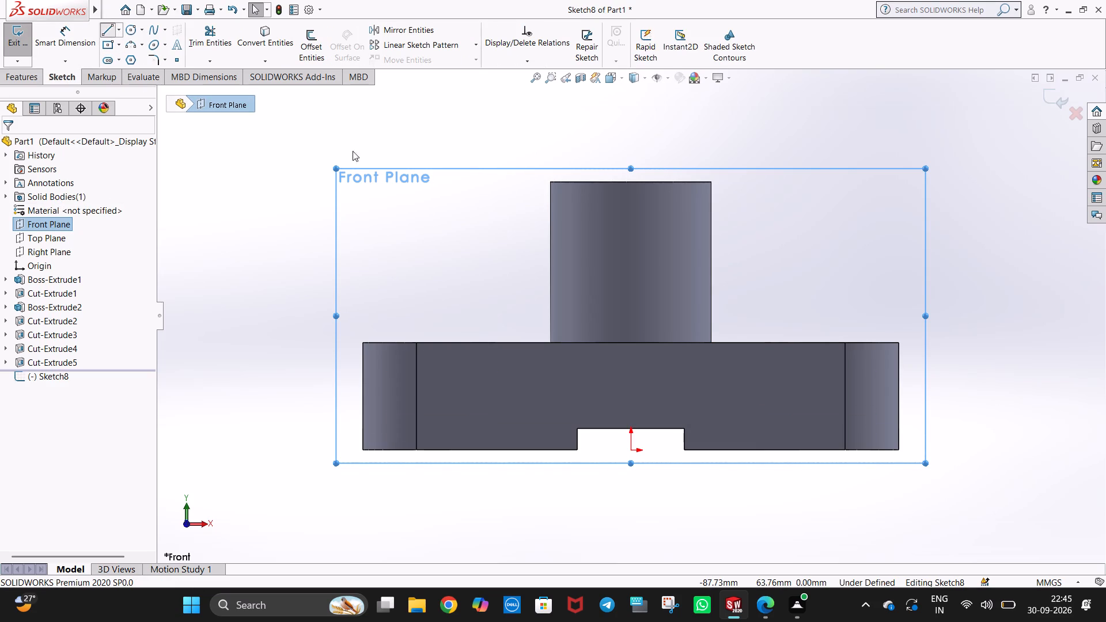
{"action": "left_click", "coordinate": [631, 181]}
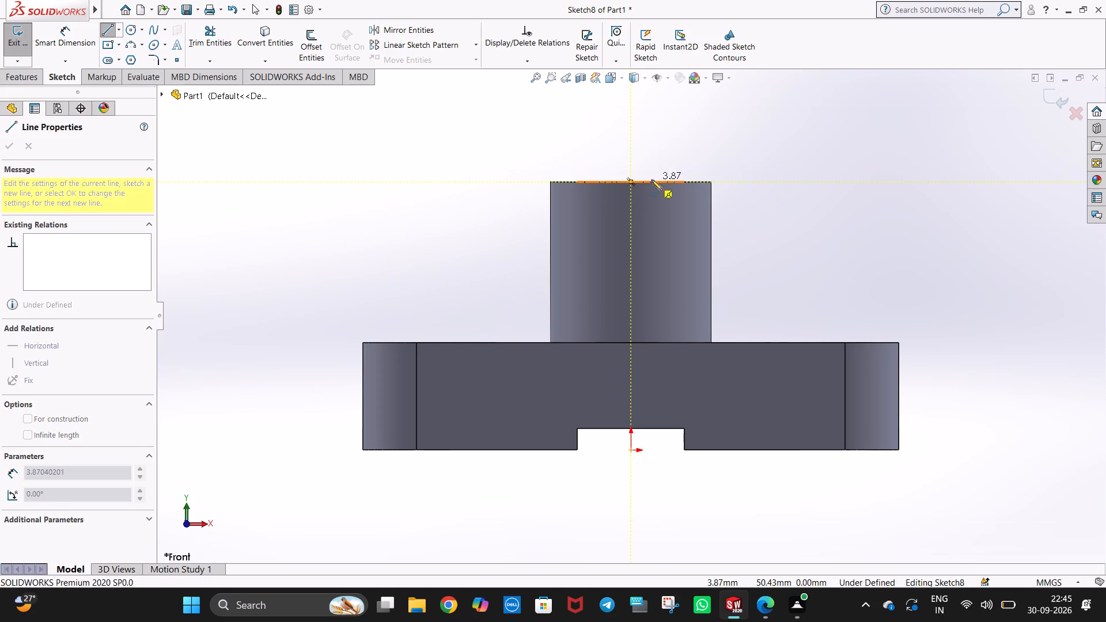
{"action": "left_click", "coordinate": [657, 181]}
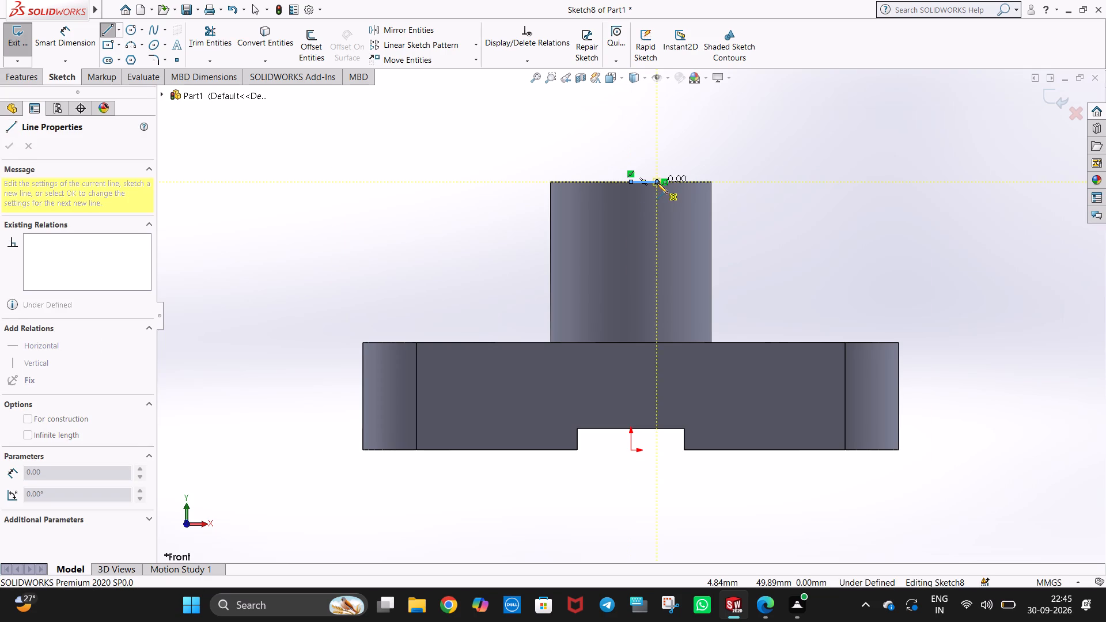
{"action": "key", "text": "Escape"}
Set the length of the horizontal line on the boss's top edge to 7 mm.
{"action": "left_click", "coordinate": [647, 181]}
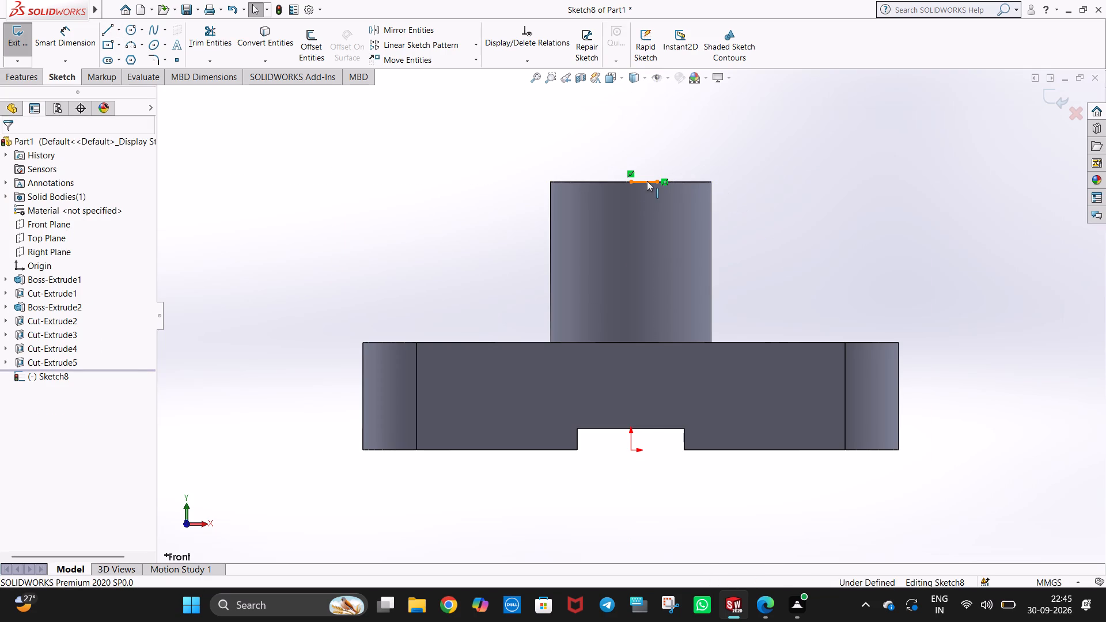
{"action": "key", "text": "7"}
{"action": "key", "text": "Return"}
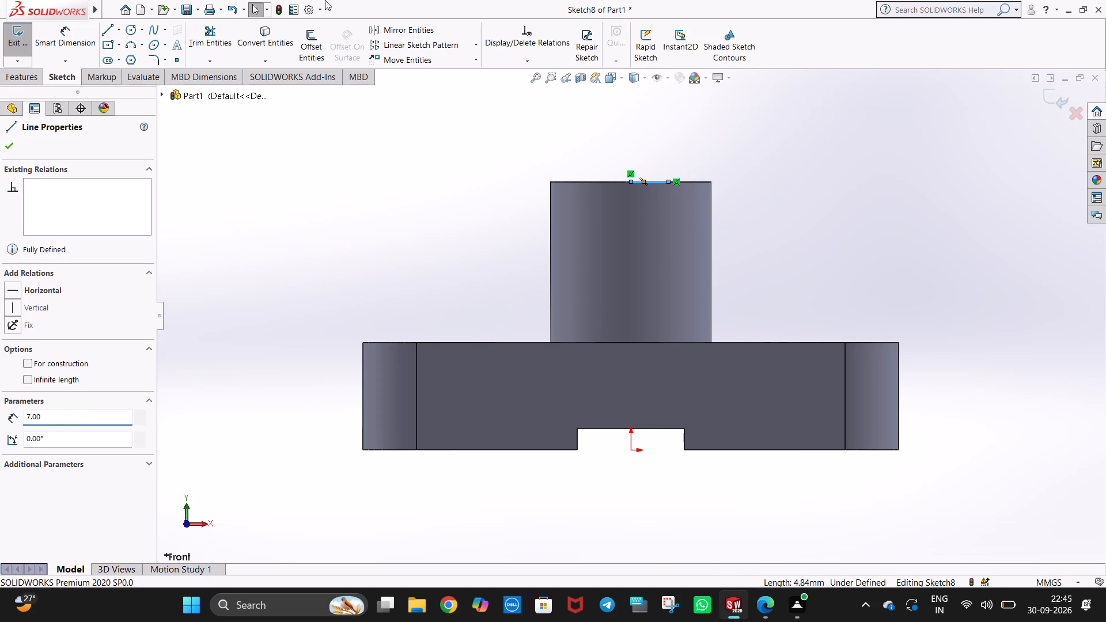
Sketch a 10 mm vertical line down the boss from the +X end of the 7 mm line.
{"action": "left_click", "coordinate": [108, 31]}
{"action": "left_click", "coordinate": [669, 181]}
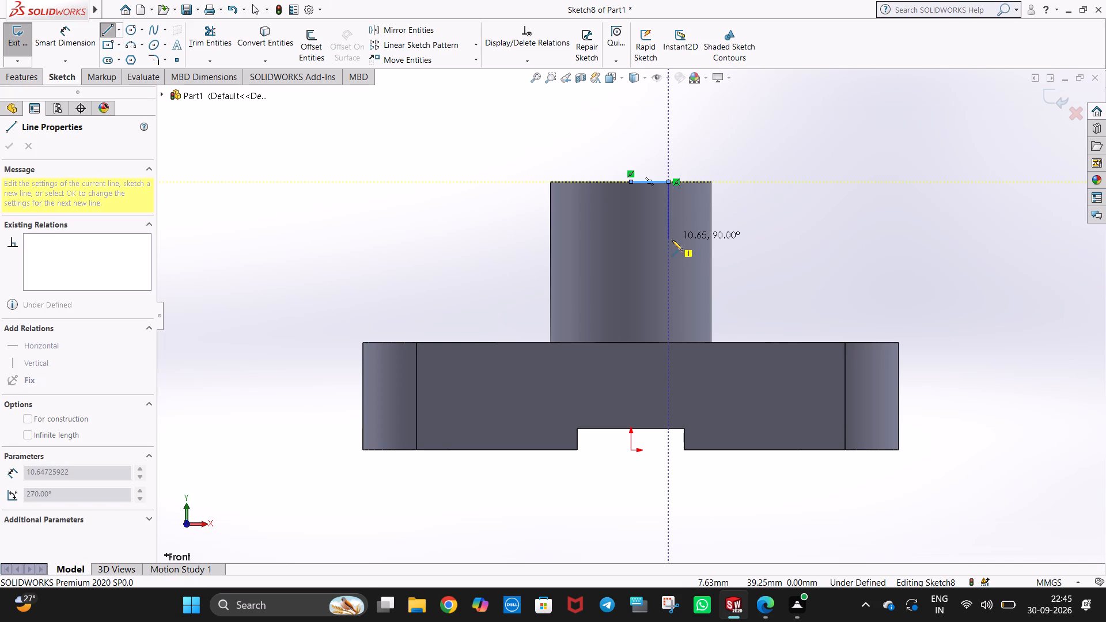
{"action": "left_click", "coordinate": [672, 240]}
{"action": "key", "text": "Escape"}
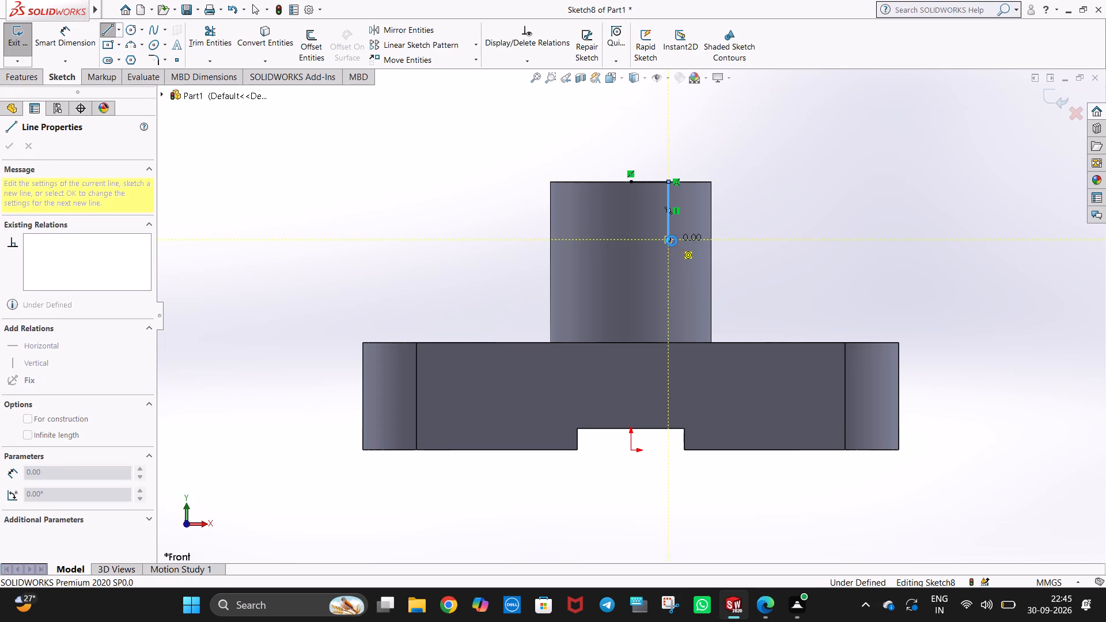
{"action": "left_click", "coordinate": [668, 215]}
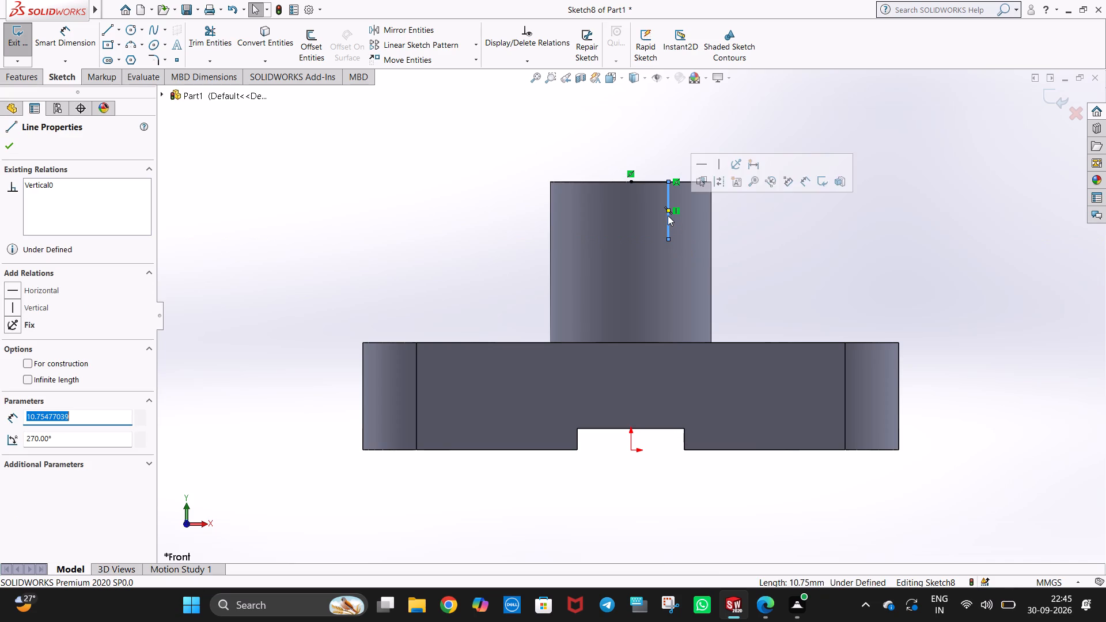
{"action": "type", "text": "10"}
{"action": "key", "text": "Return"}
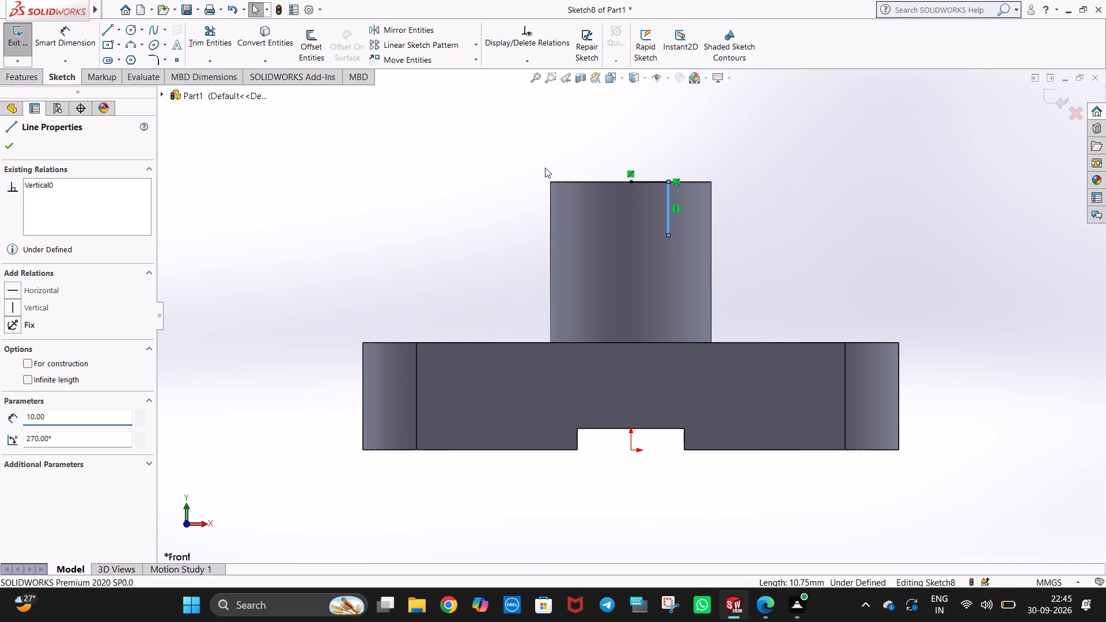
{"action": "left_click", "coordinate": [426, 176]}
Sketch a 14 mm horizontal line toward -X from the lower end of the vertical line.
{"action": "left_click", "coordinate": [109, 31]}
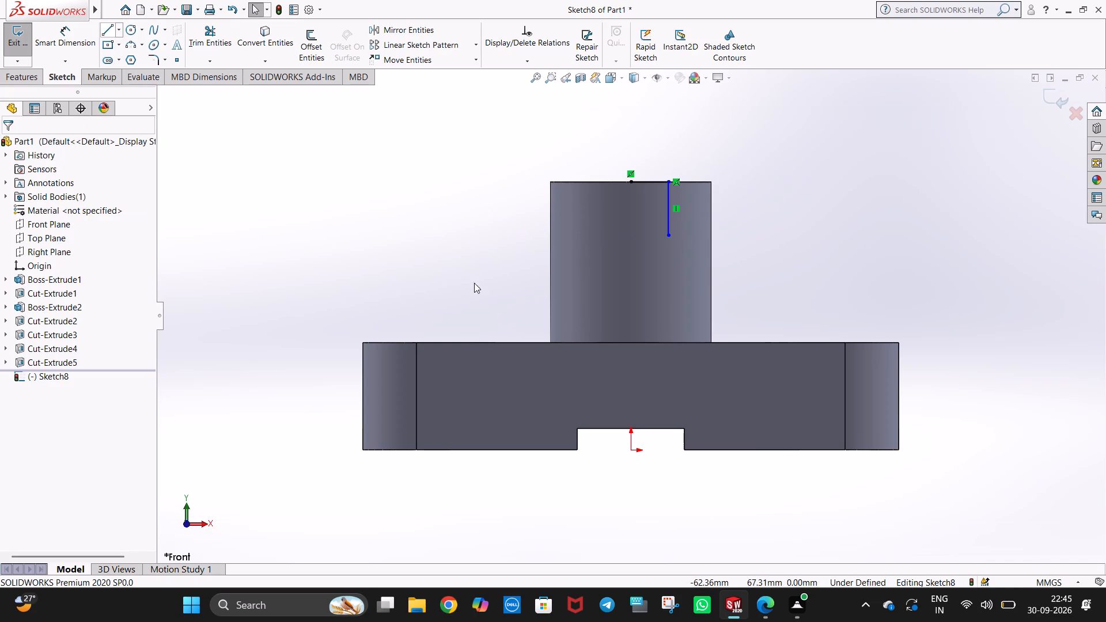
{"action": "left_click", "coordinate": [668, 234]}
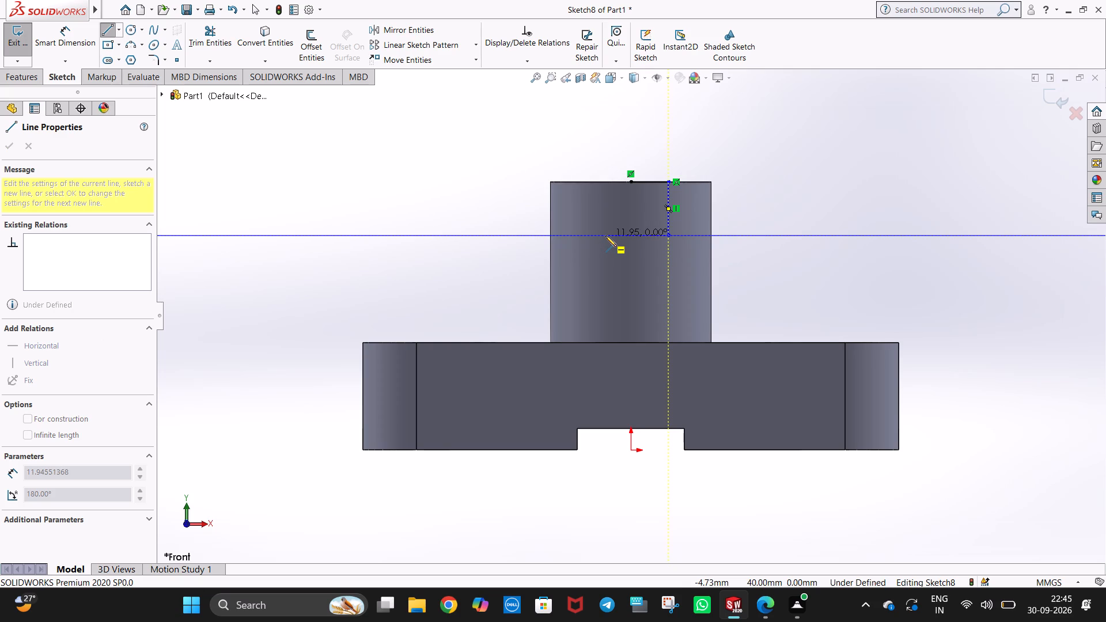
{"action": "left_click", "coordinate": [597, 237]}
{"action": "key", "text": "Escape"}
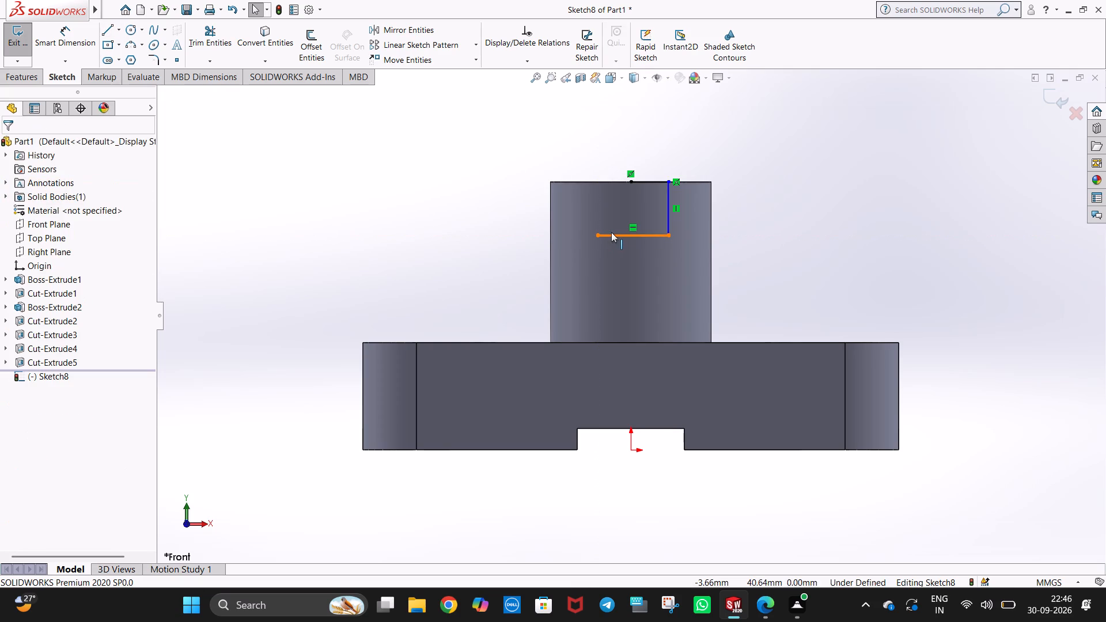
{"action": "left_click", "coordinate": [615, 236]}
{"action": "type", "text": "14"}
{"action": "key", "text": "Return"}
{"action": "left_click", "coordinate": [422, 170]}
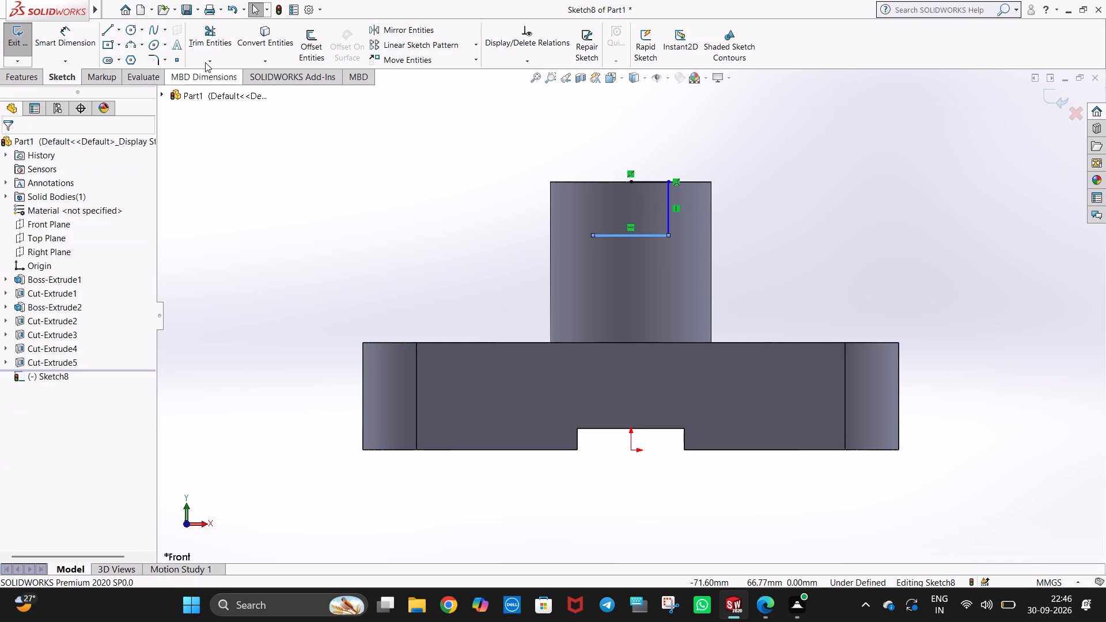
Close the profile with a vertical line up to the boss's top edge and a horizontal line to that edge's midpoint.
{"action": "left_click", "coordinate": [106, 33]}
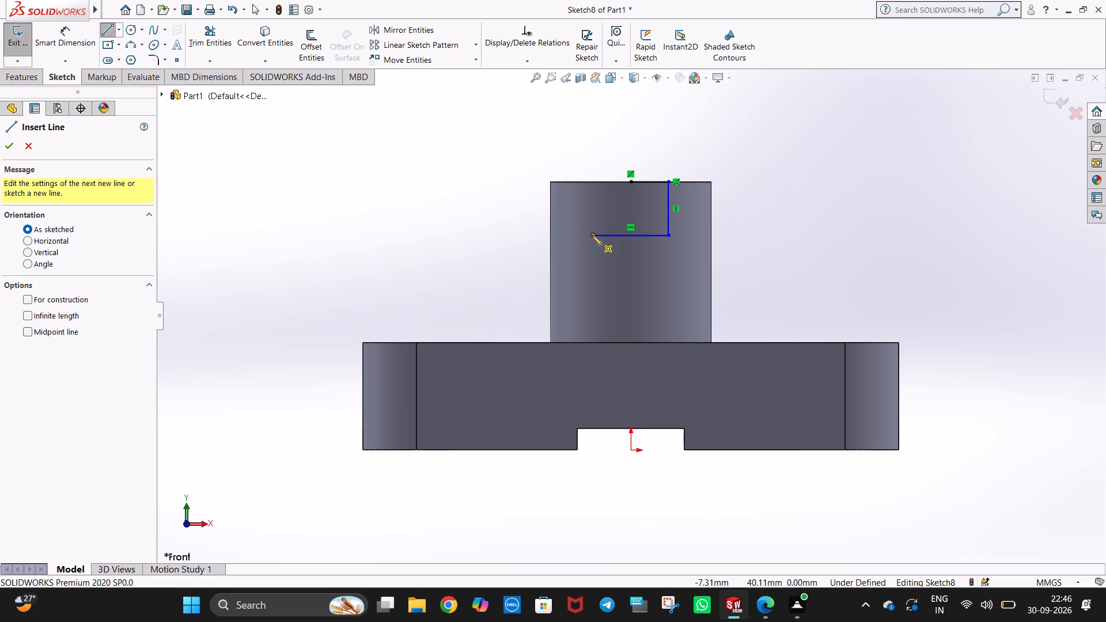
{"action": "left_click", "coordinate": [592, 235]}
{"action": "left_click", "coordinate": [592, 181]}
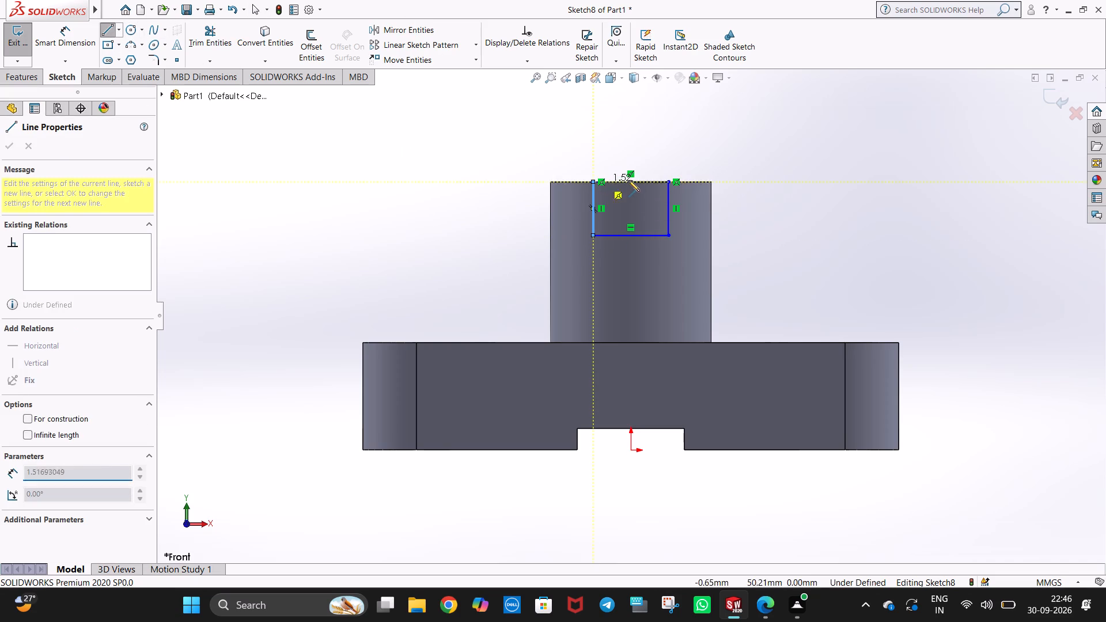
{"action": "left_click", "coordinate": [630, 180]}
{"action": "key", "text": "Escape"}
{"action": "key", "text": "Escape"}
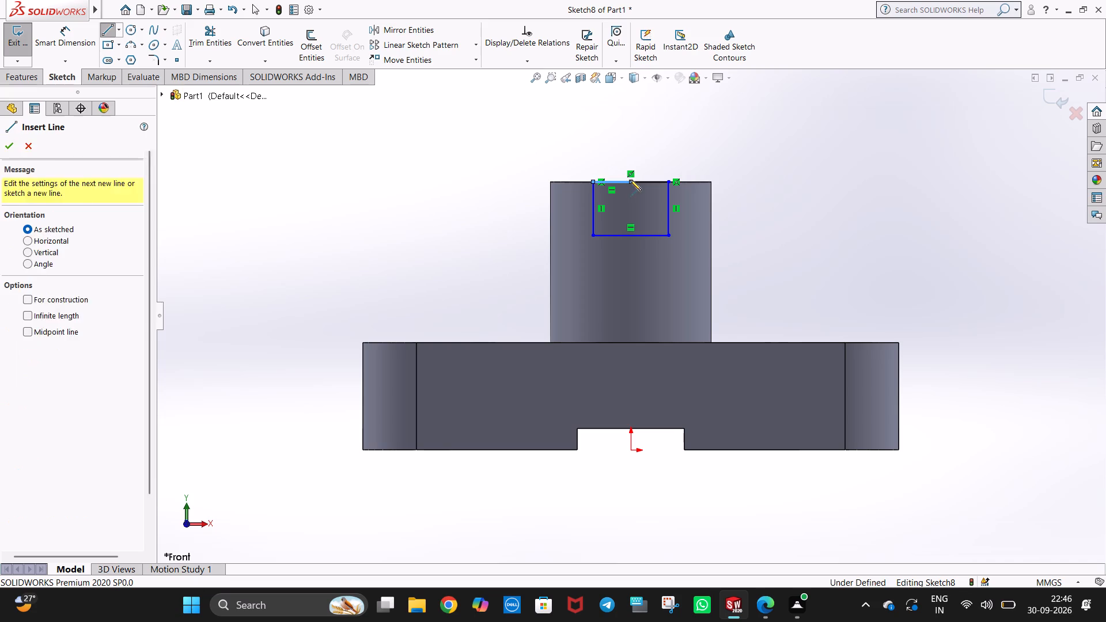
{"action": "key", "text": "Escape"}
Dimension the rectangular profile with a width of 14 mm and a height of 10 mm.
{"action": "left_click", "coordinate": [76, 31]}
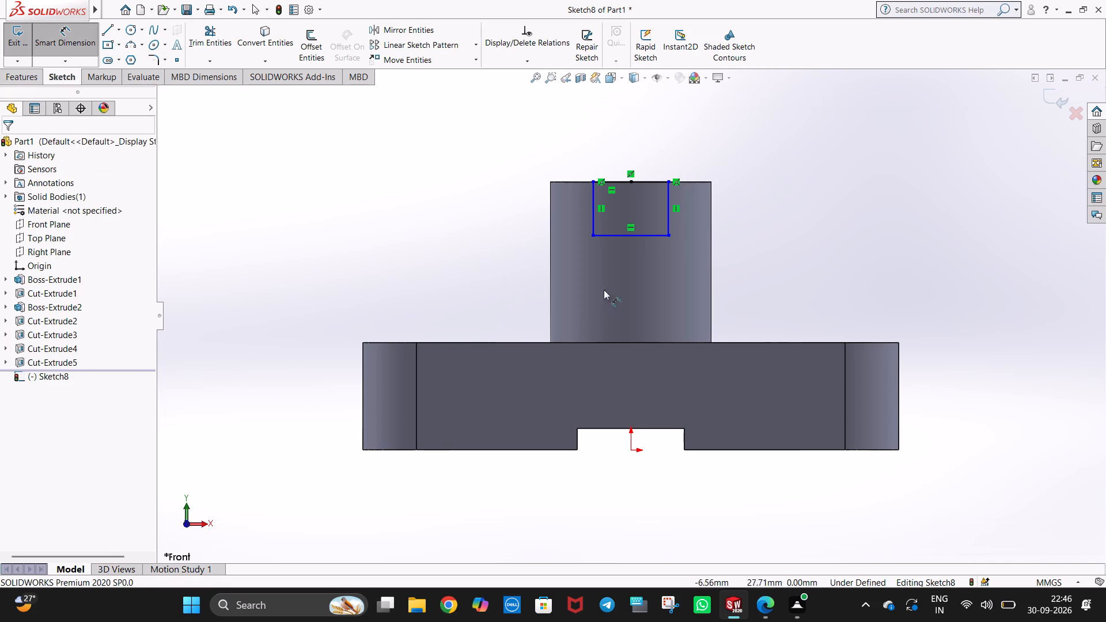
{"action": "left_click", "coordinate": [637, 236]}
{"action": "left_click", "coordinate": [631, 259]}
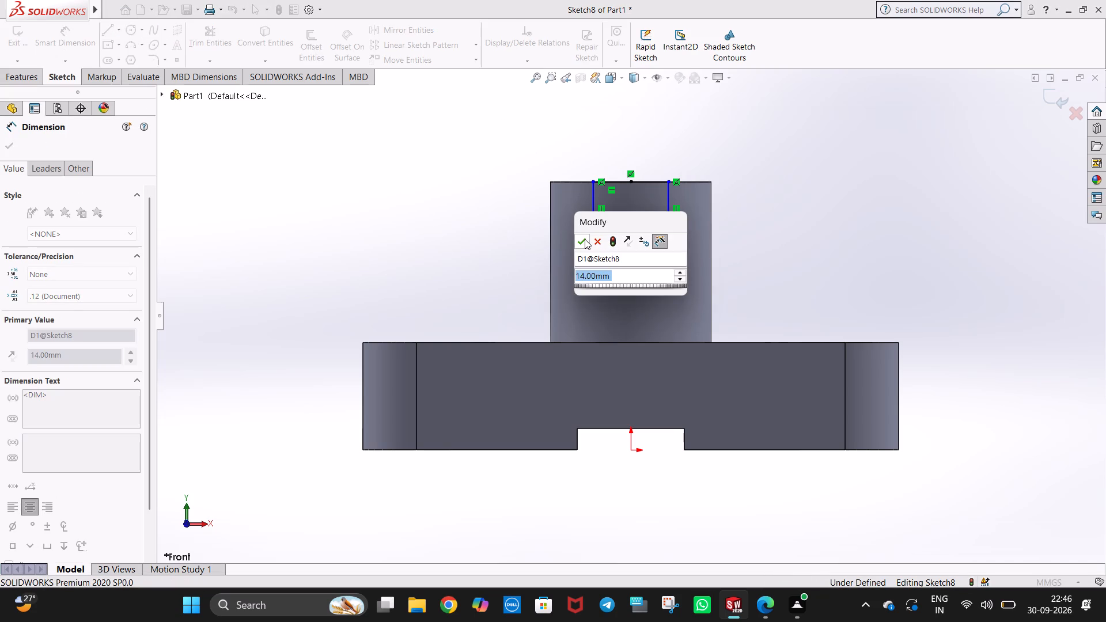
{"action": "left_click", "coordinate": [585, 239]}
{"action": "left_click", "coordinate": [592, 201]}
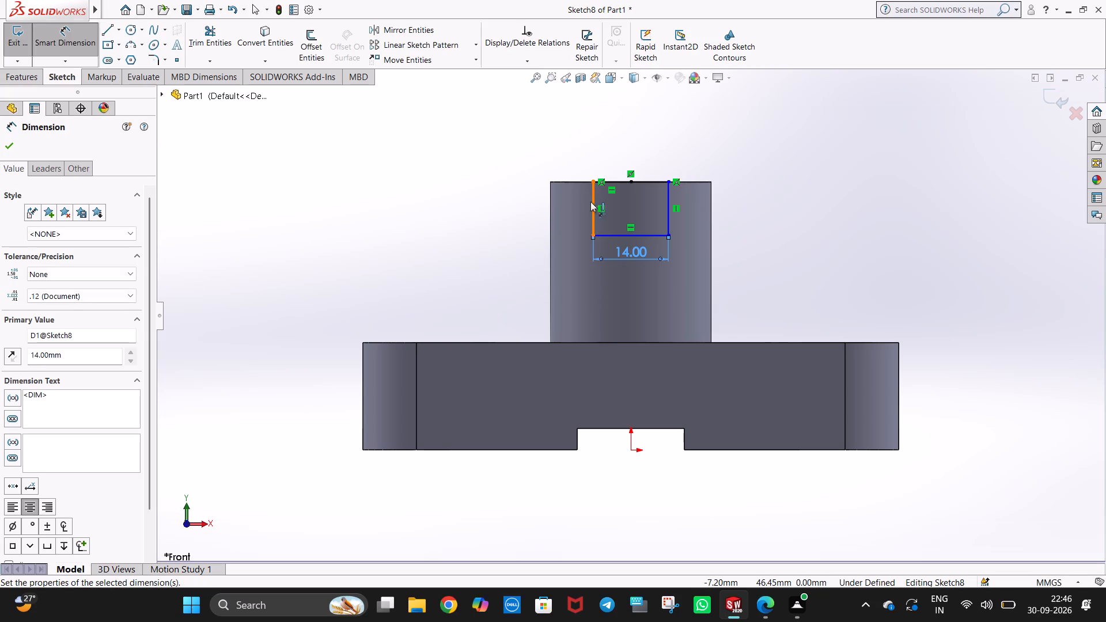
{"action": "left_click", "coordinate": [575, 209]}
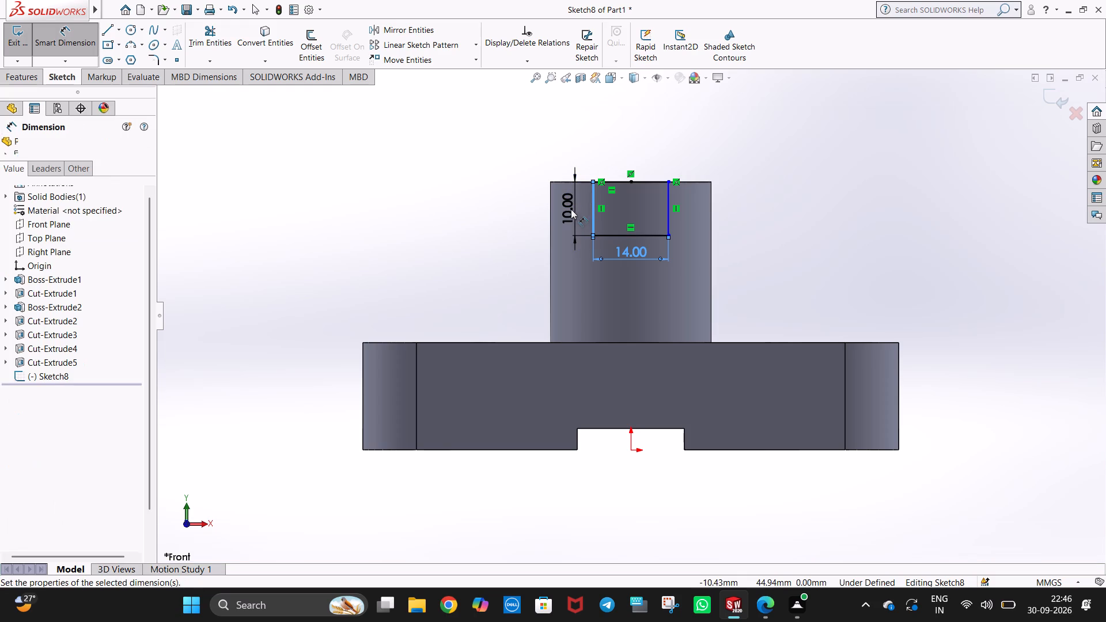
{"action": "left_click", "coordinate": [528, 191]}
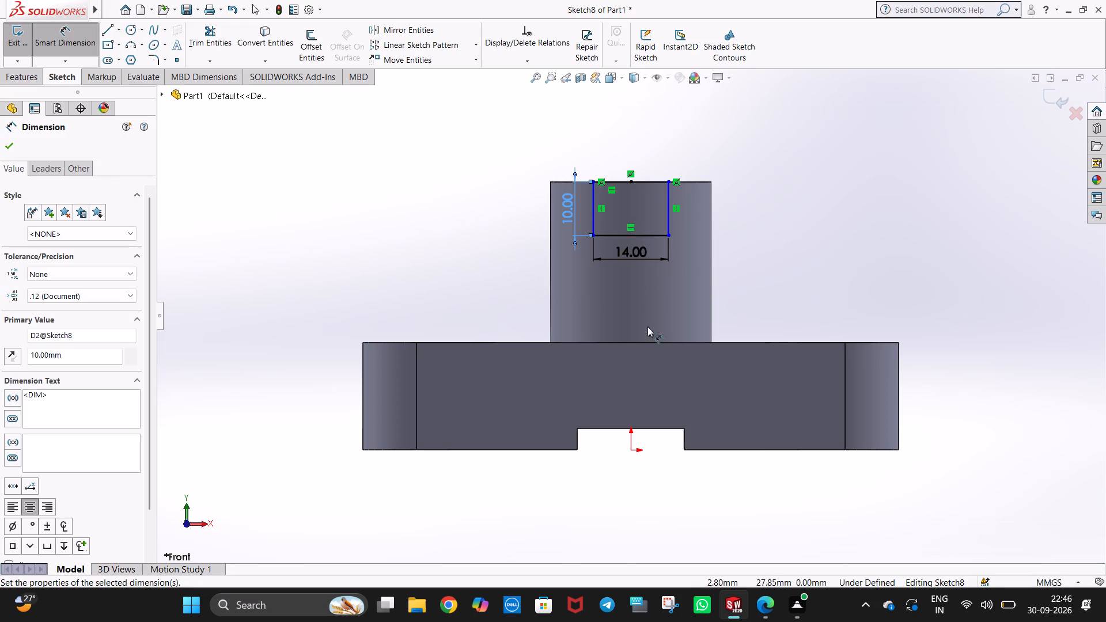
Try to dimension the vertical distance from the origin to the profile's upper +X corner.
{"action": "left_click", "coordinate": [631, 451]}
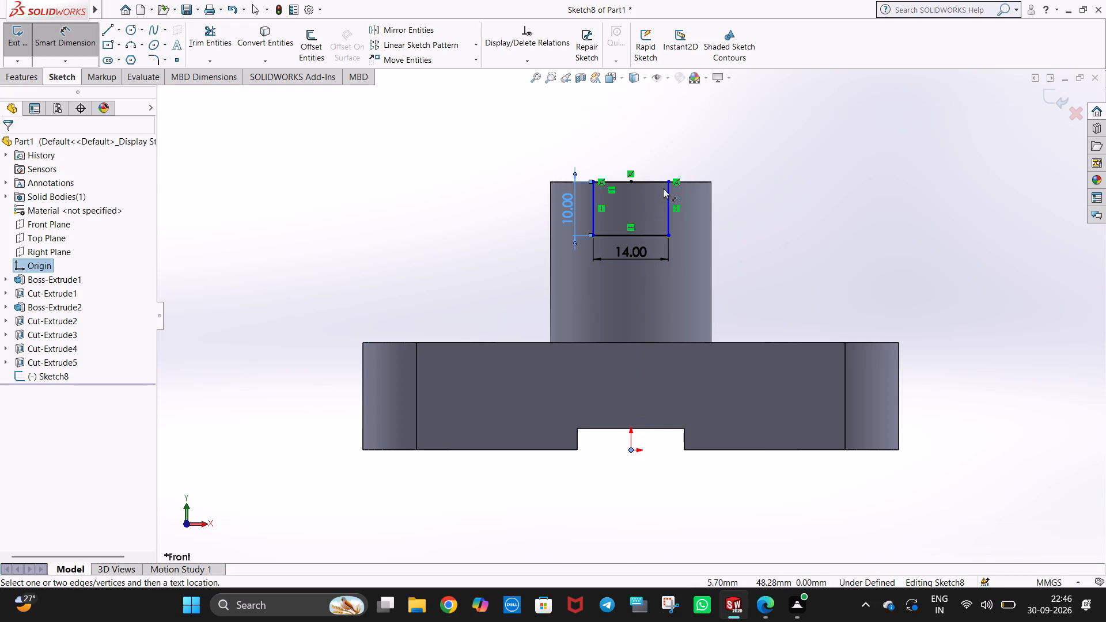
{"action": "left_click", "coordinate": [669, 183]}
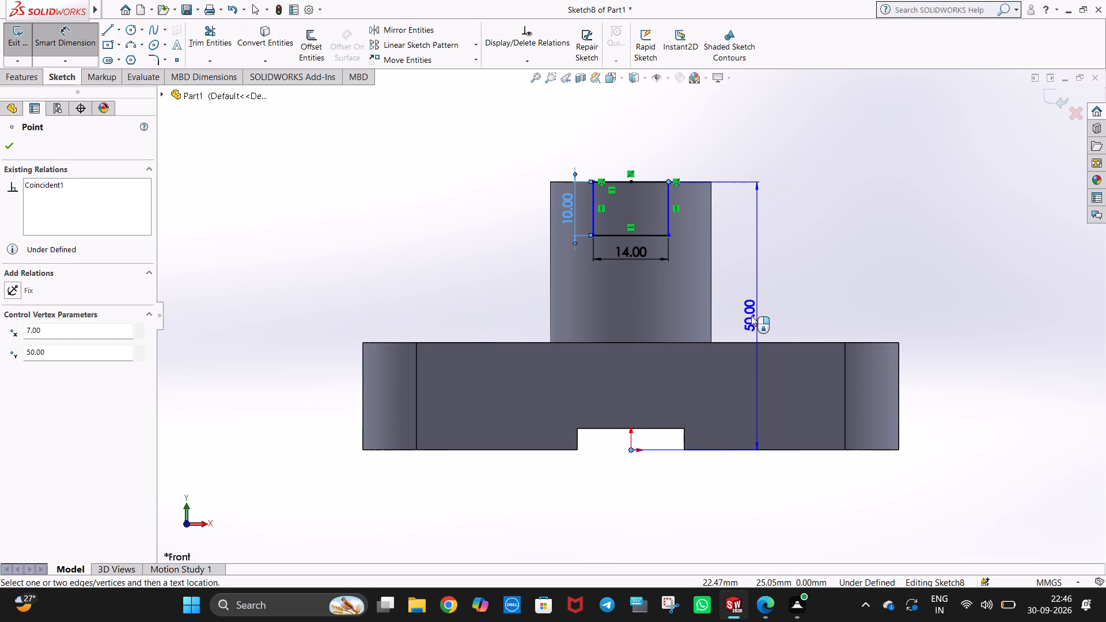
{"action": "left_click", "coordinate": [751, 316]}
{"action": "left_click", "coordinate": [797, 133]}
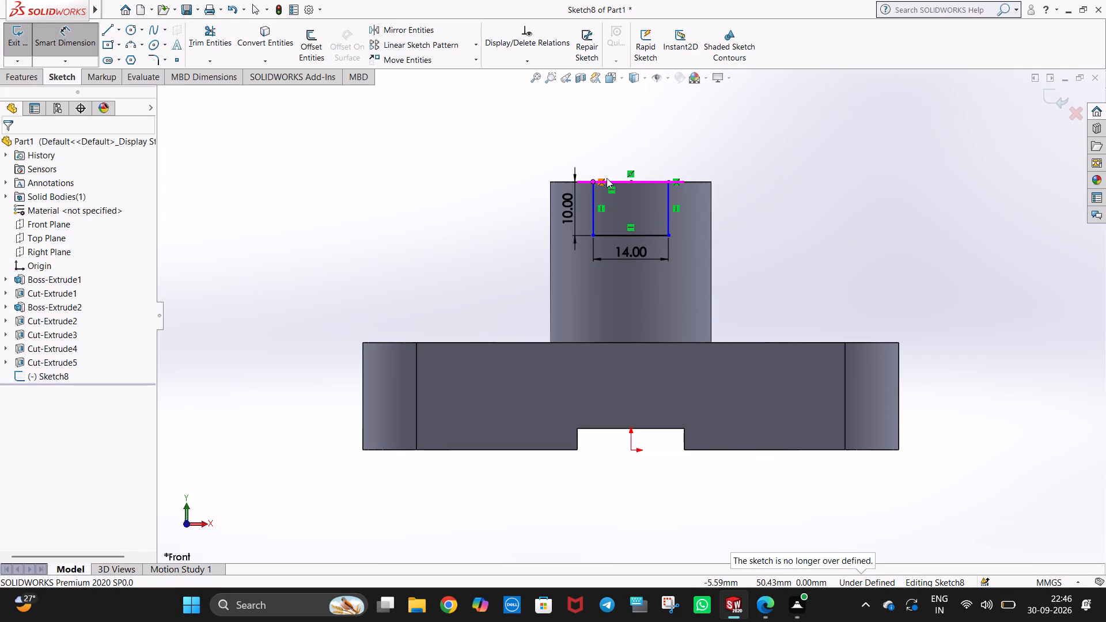
Dimension the distance from the top edge's midpoint to the profile's upper +X corner as 7 mm.
{"action": "left_click", "coordinate": [631, 180]}
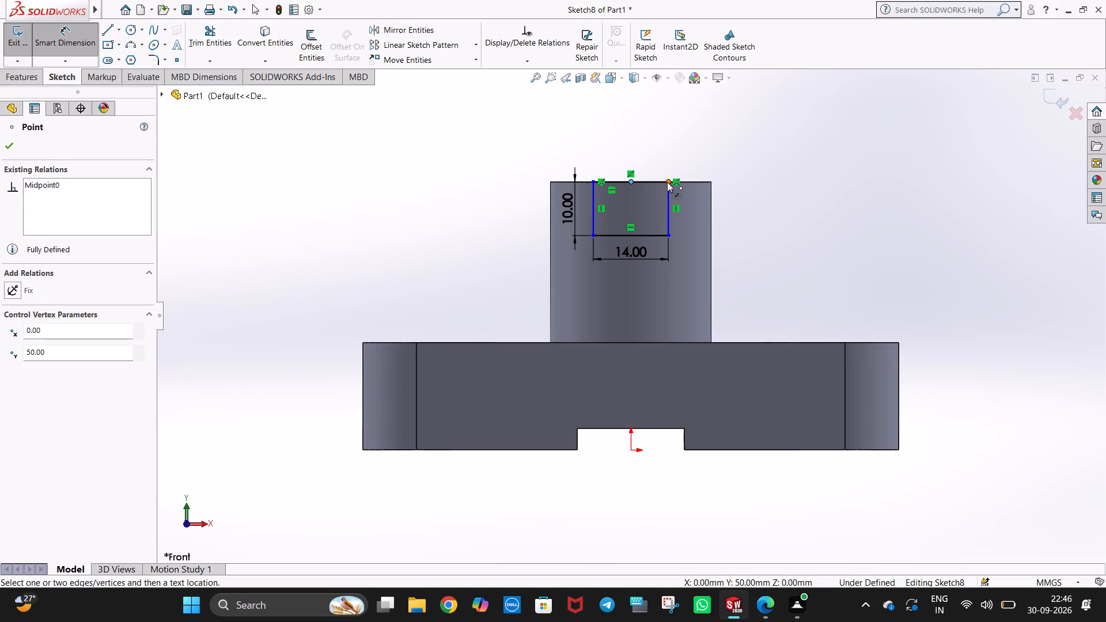
{"action": "left_click", "coordinate": [668, 181]}
{"action": "left_click", "coordinate": [655, 162]}
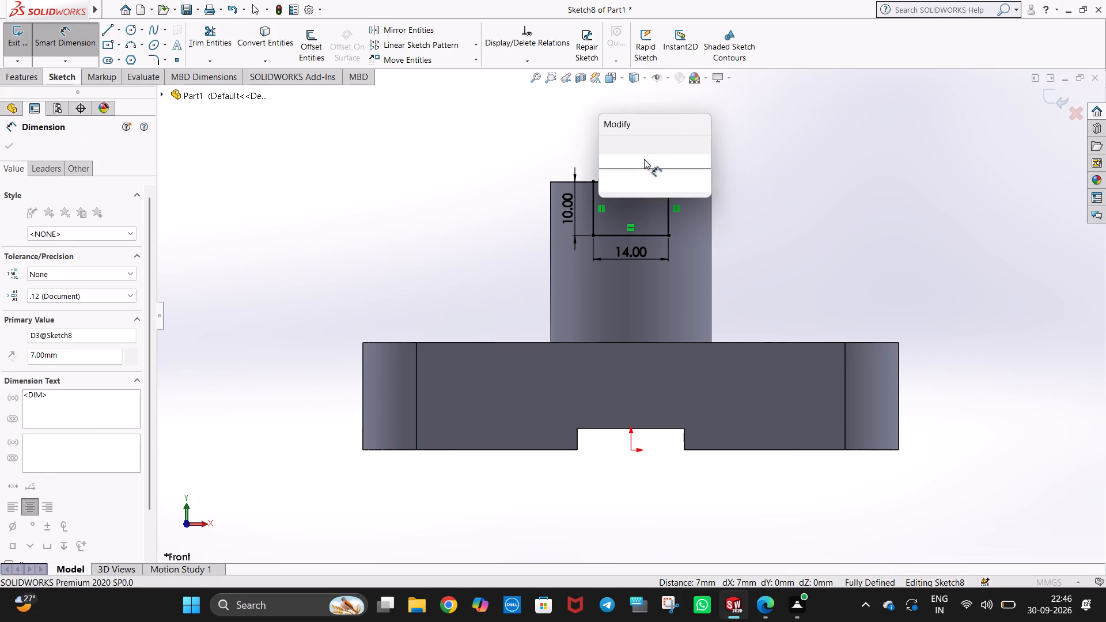
{"action": "left_click", "coordinate": [606, 143]}
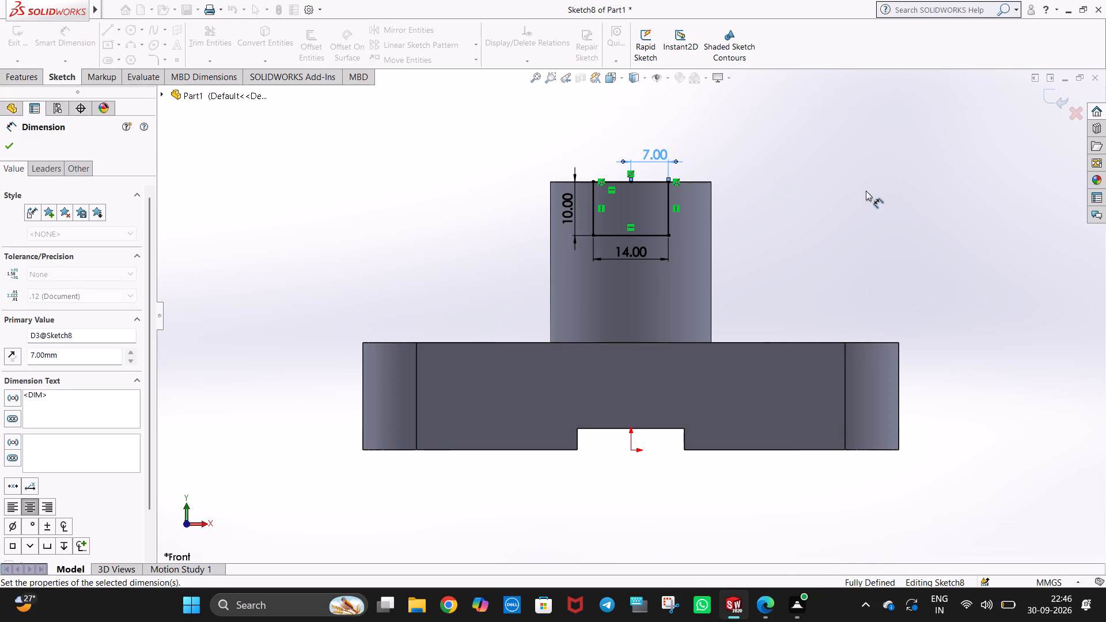
{"action": "left_click", "coordinate": [868, 194]}
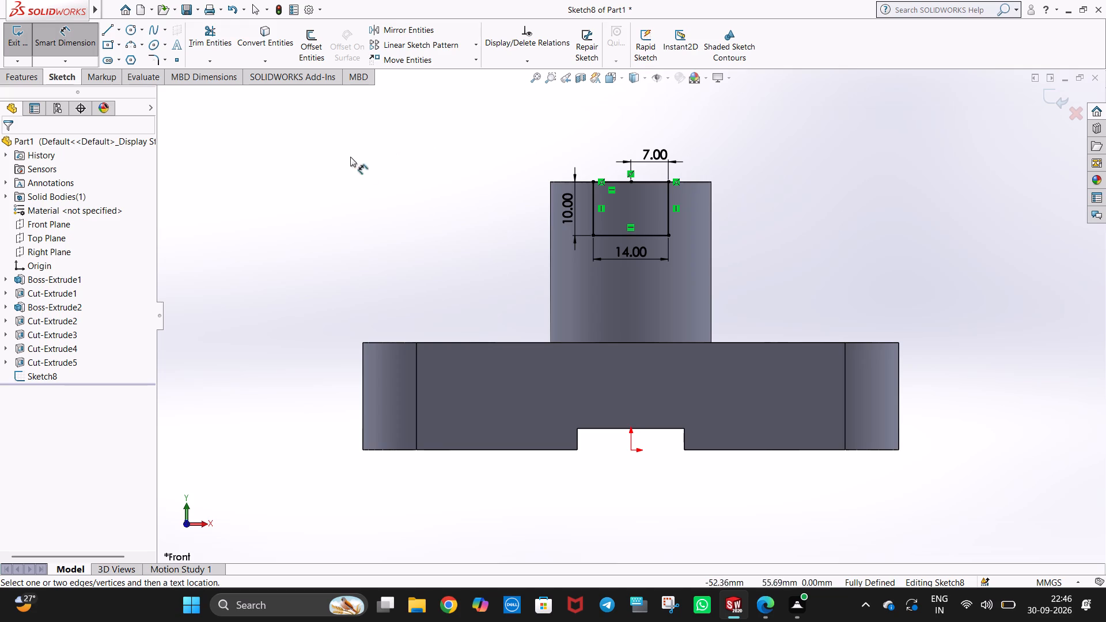
Cut-extrude the 14 × 10 mm rectangular profile with Through All - Both to slot the top of the boss.
{"action": "middle_click_drag", "start_coordinate": [382, 169], "coordinate": [423, 293]}
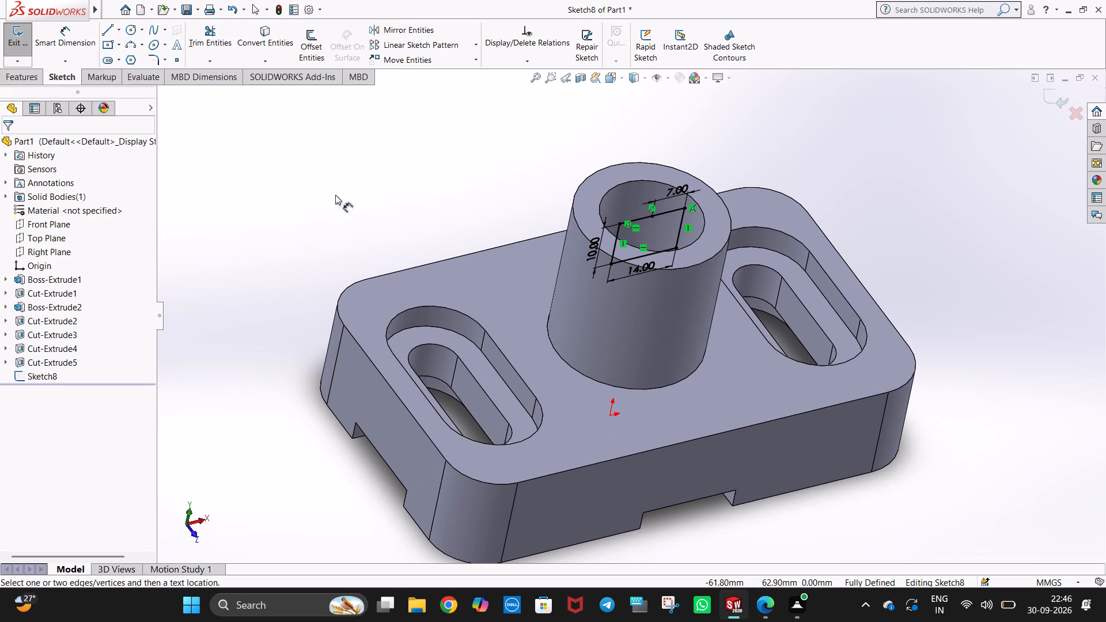
{"action": "left_click", "coordinate": [30, 73]}
{"action": "left_click", "coordinate": [191, 44]}
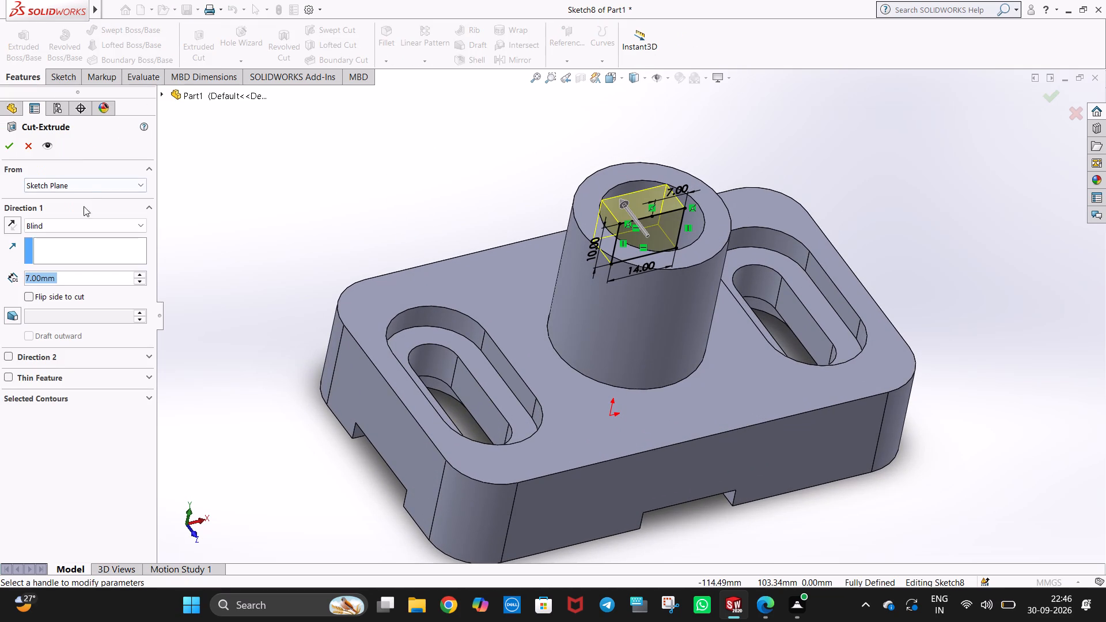
{"action": "left_click", "coordinate": [90, 225]}
{"action": "left_click", "coordinate": [93, 257]}
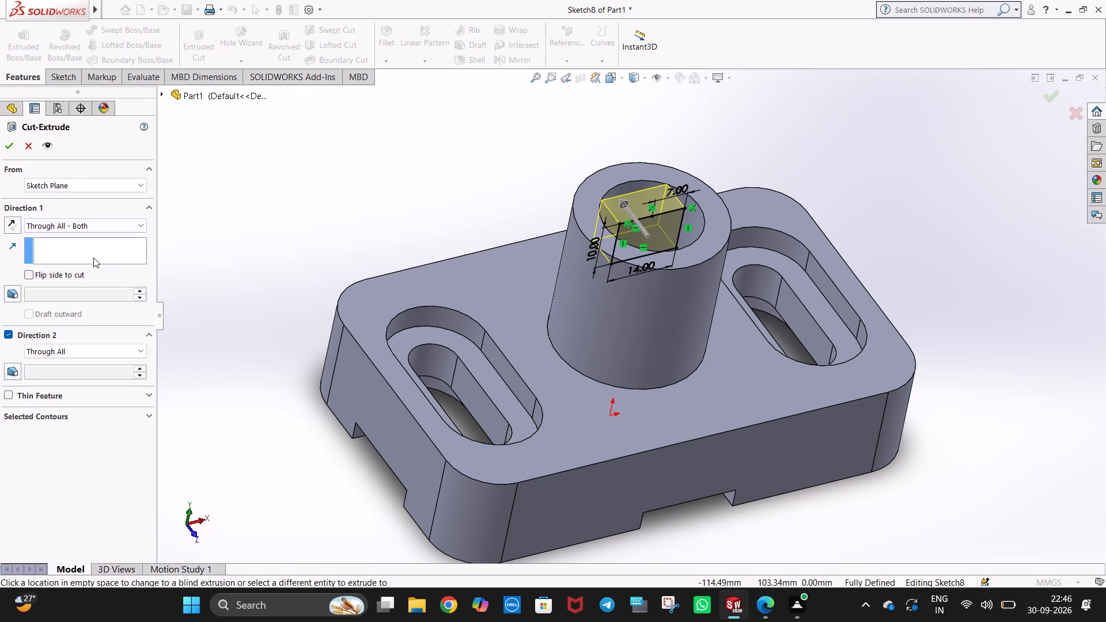
{"action": "middle_click_drag", "start_coordinate": [539, 214], "coordinate": [520, 191]}
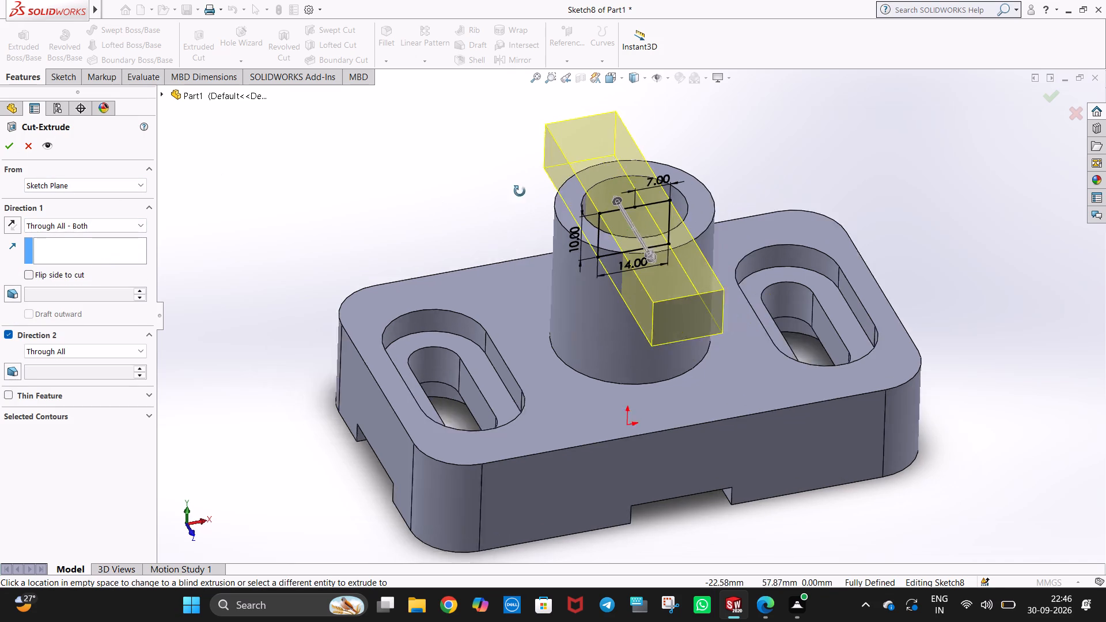
{"action": "middle_click_drag", "start_coordinate": [520, 191], "coordinate": [507, 173]}
{"action": "left_click", "coordinate": [4, 143]}
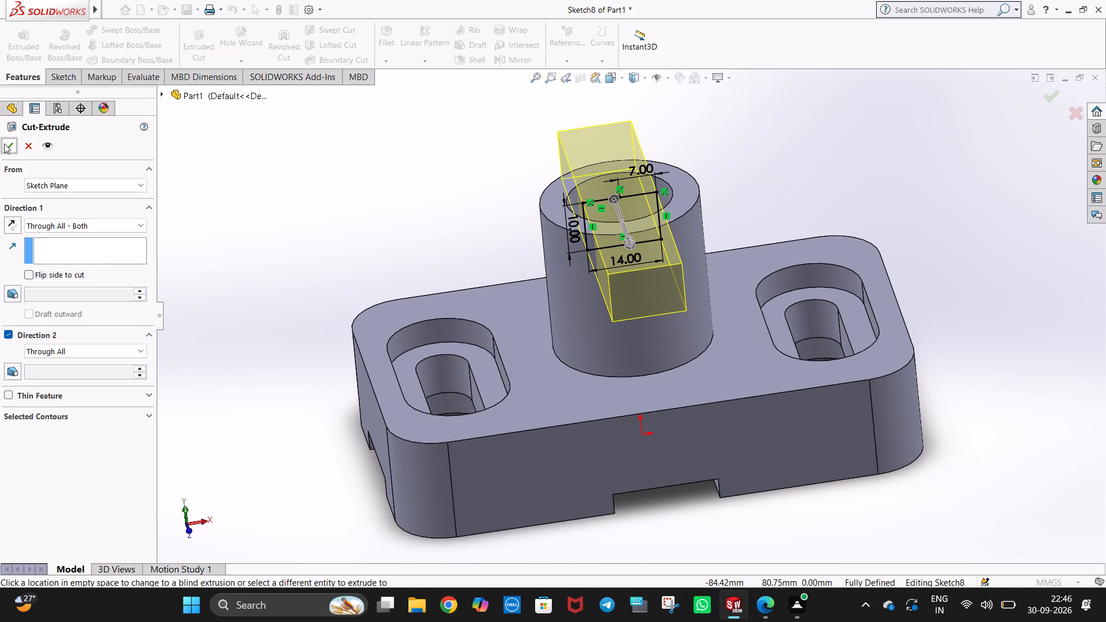
Start a new sketch on the Right Plane, with the model seen from the right side.
{"action": "middle_click_drag", "start_coordinate": [806, 214], "coordinate": [739, 230]}
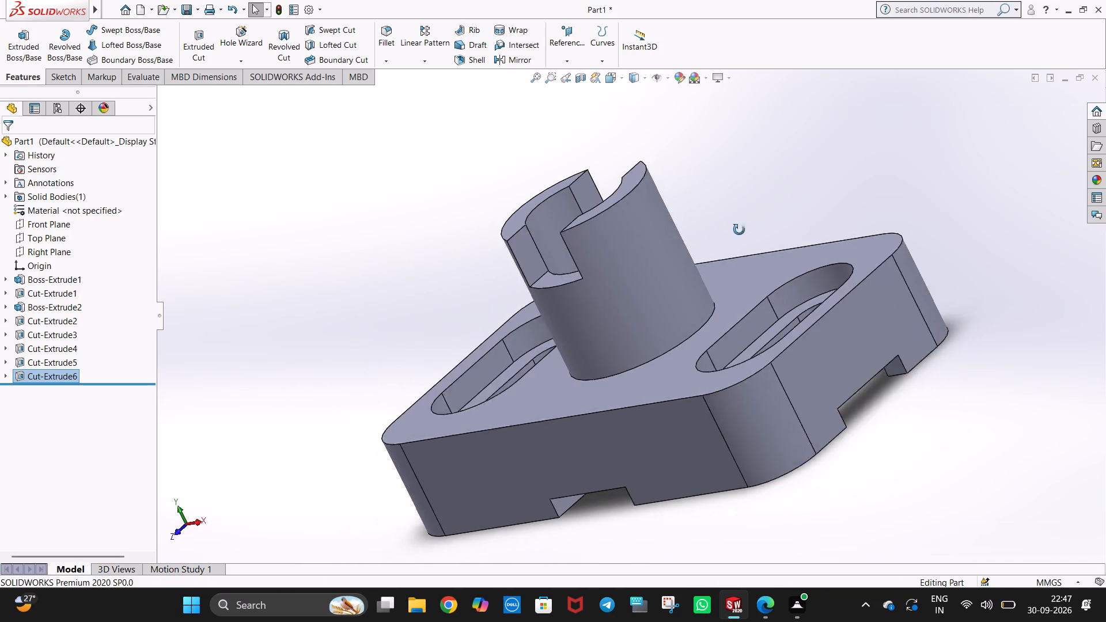
{"action": "middle_click_drag", "start_coordinate": [739, 230], "coordinate": [738, 253]}
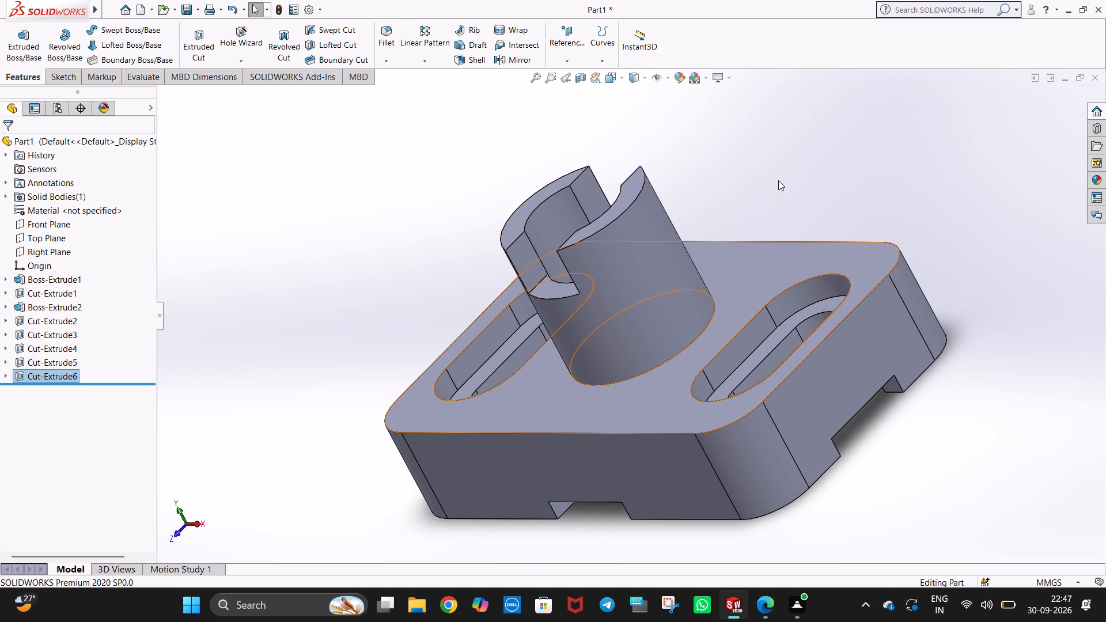
{"action": "right_click", "coordinate": [649, 245]}
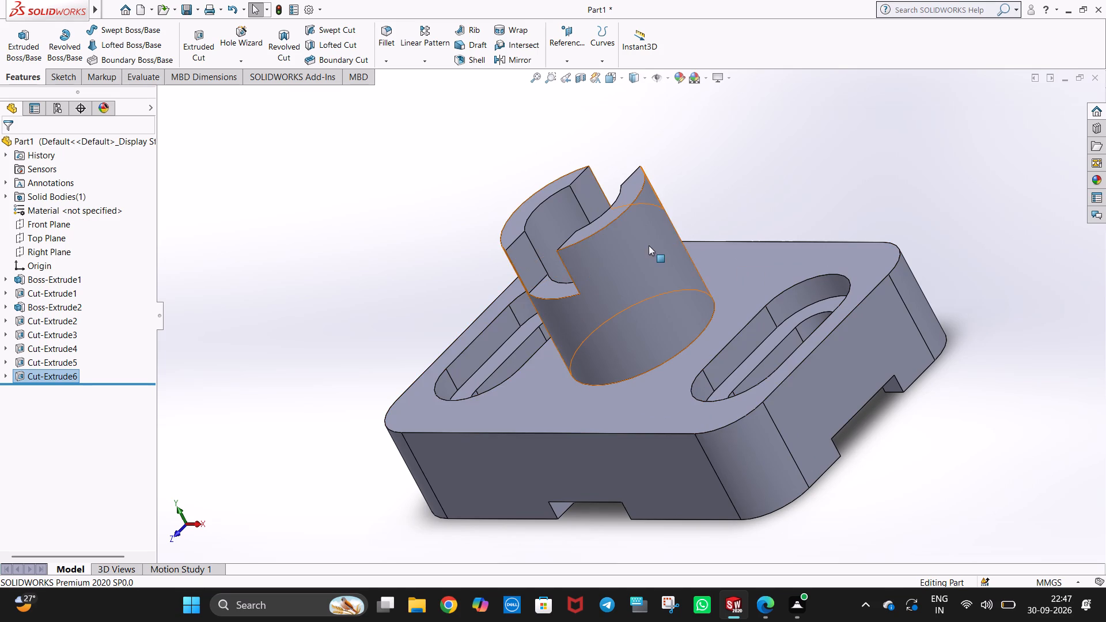
{"action": "left_click", "coordinate": [722, 157]}
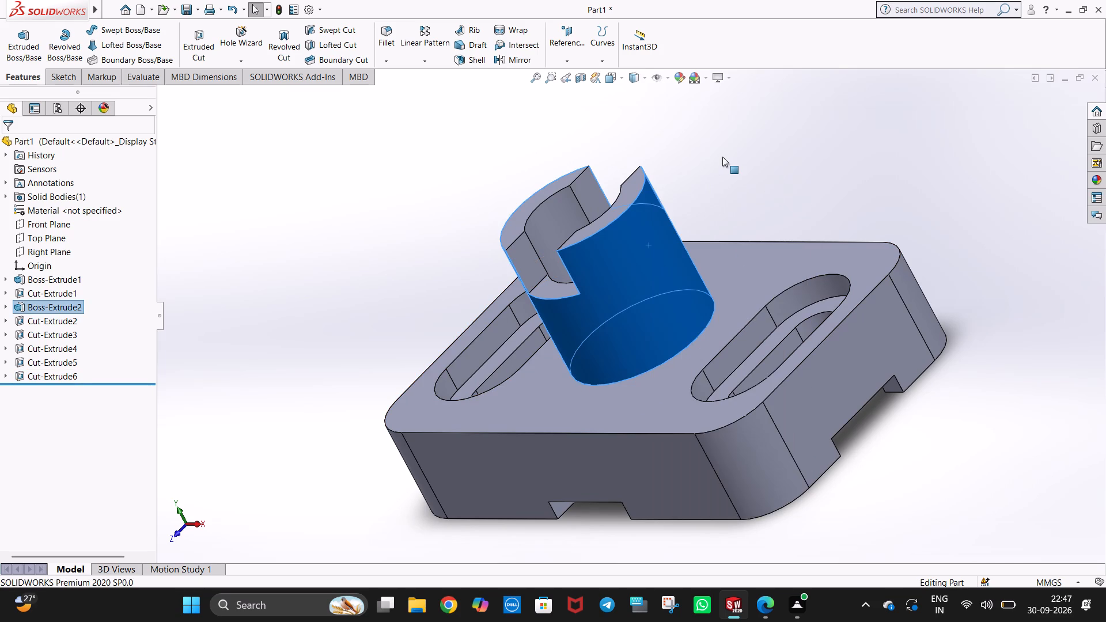
{"action": "key", "text": "ctrl+4"}
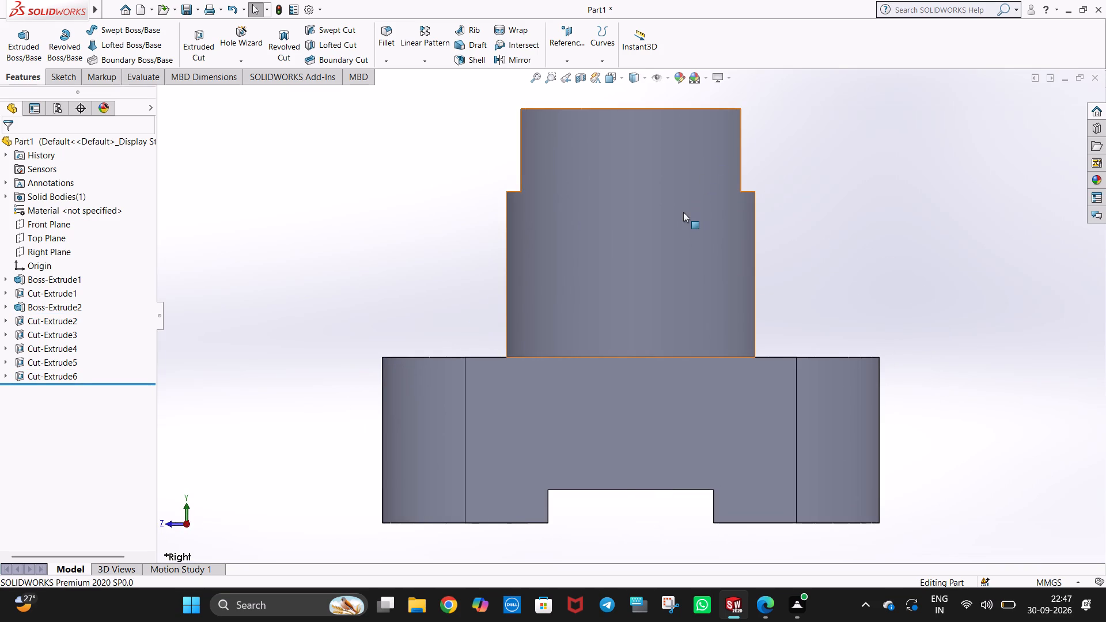
{"action": "right_click", "coordinate": [683, 212]}
{"action": "left_click", "coordinate": [252, 215]}
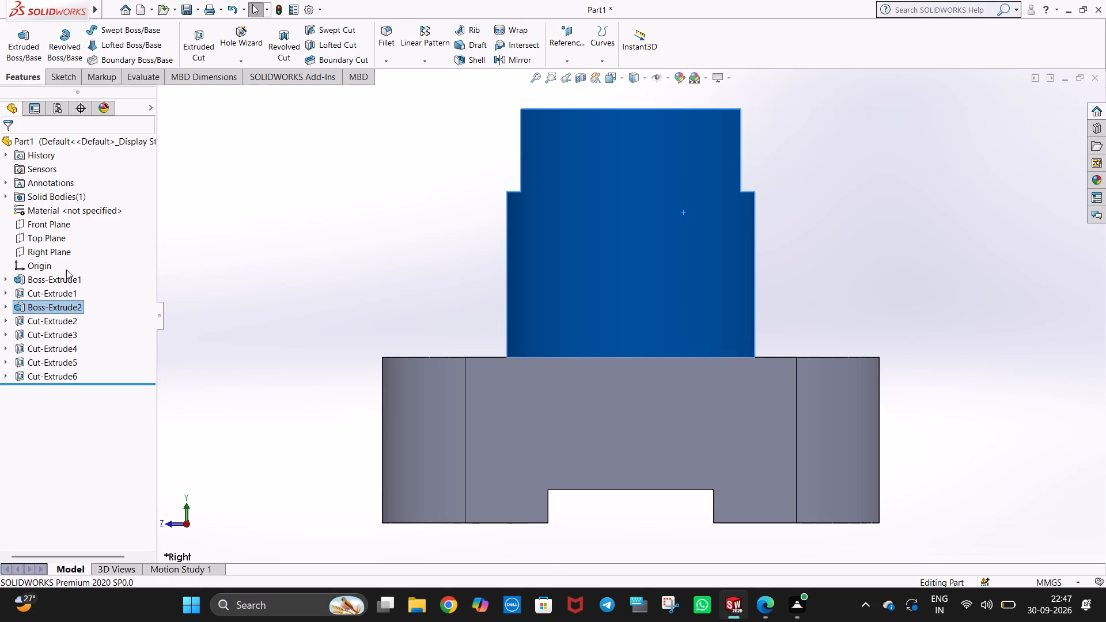
{"action": "left_click", "coordinate": [55, 251]}
{"action": "left_click", "coordinate": [64, 234]}
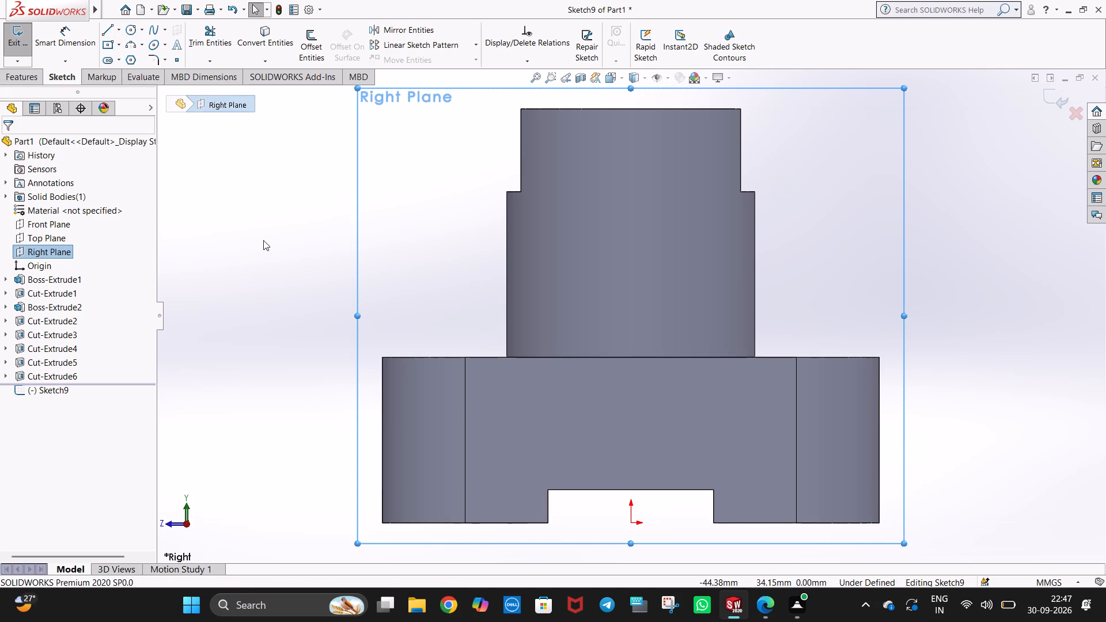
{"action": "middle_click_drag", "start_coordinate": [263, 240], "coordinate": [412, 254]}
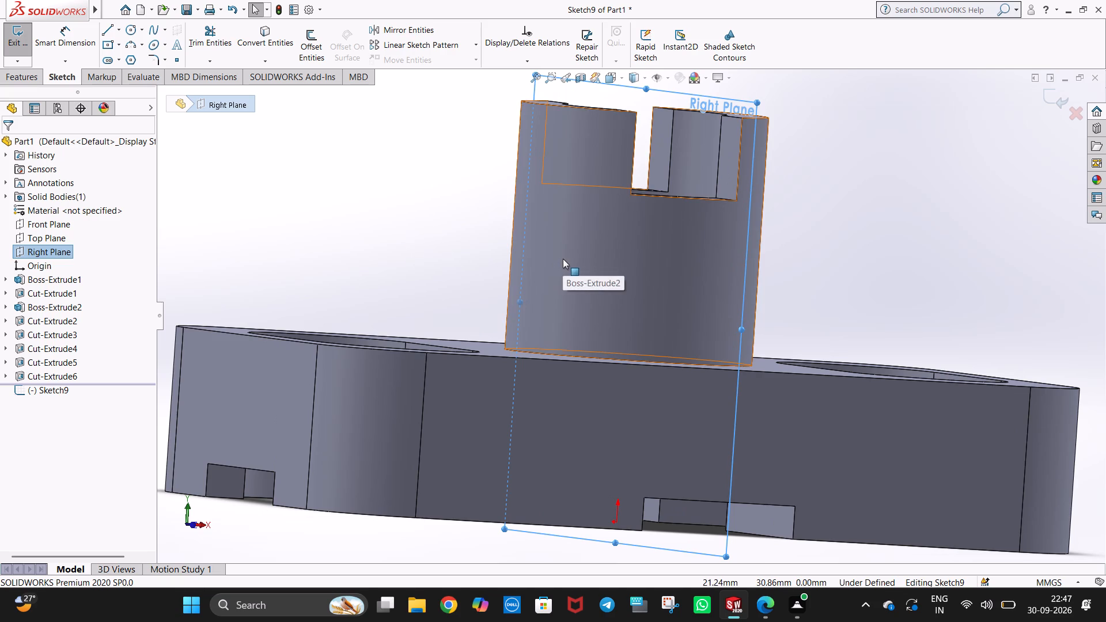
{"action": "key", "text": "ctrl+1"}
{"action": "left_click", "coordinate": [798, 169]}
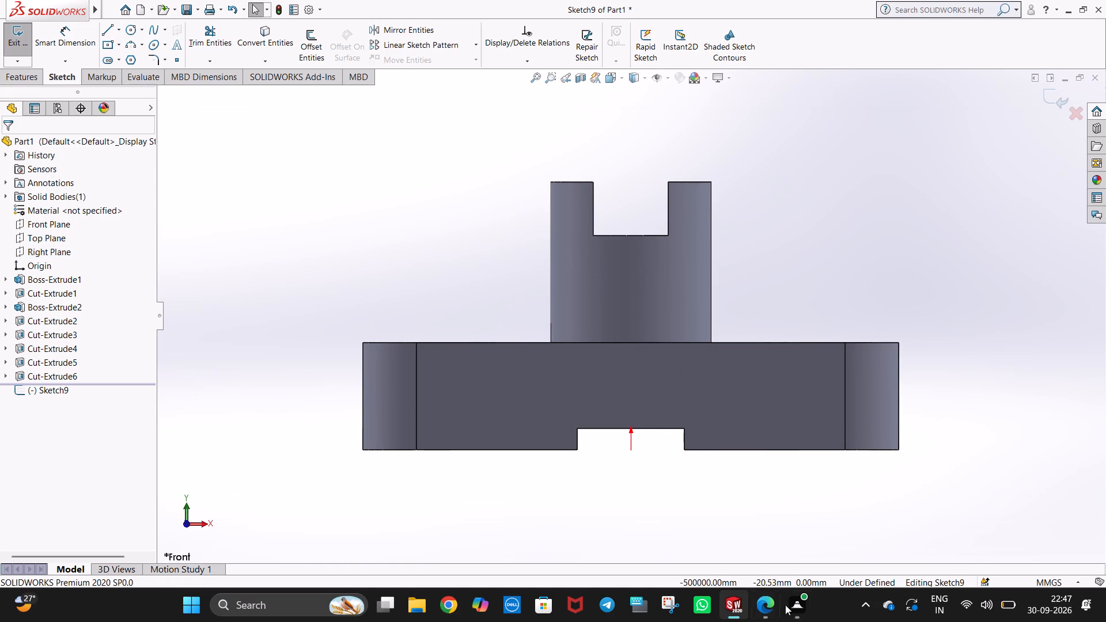
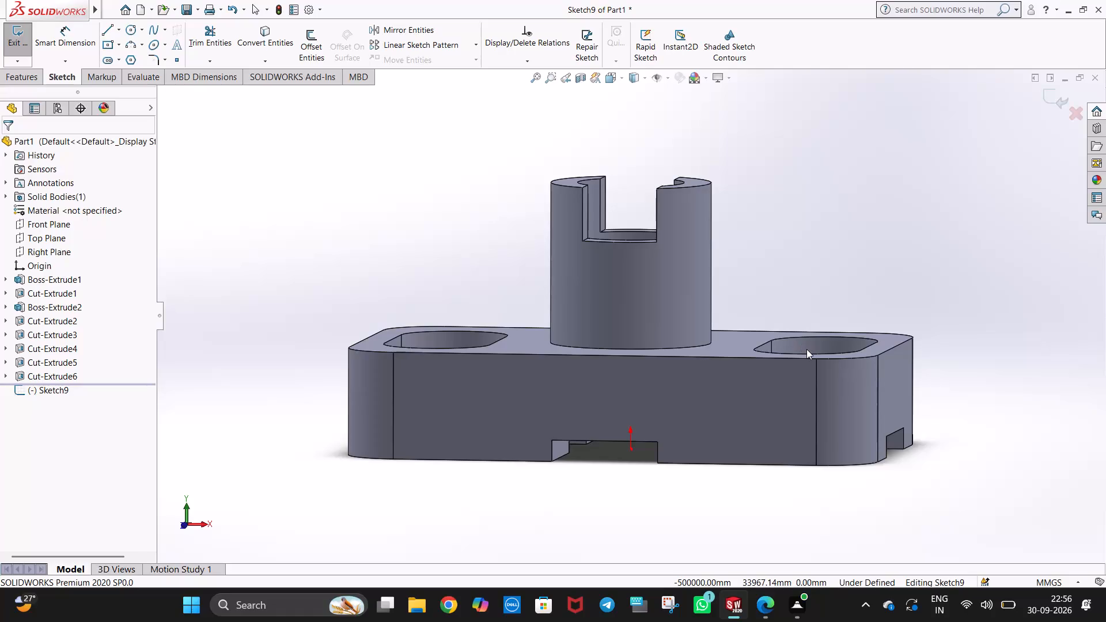
View the model from the front and leave the empty Right Plane sketch.
{"action": "key", "text": "ctrl+1"}
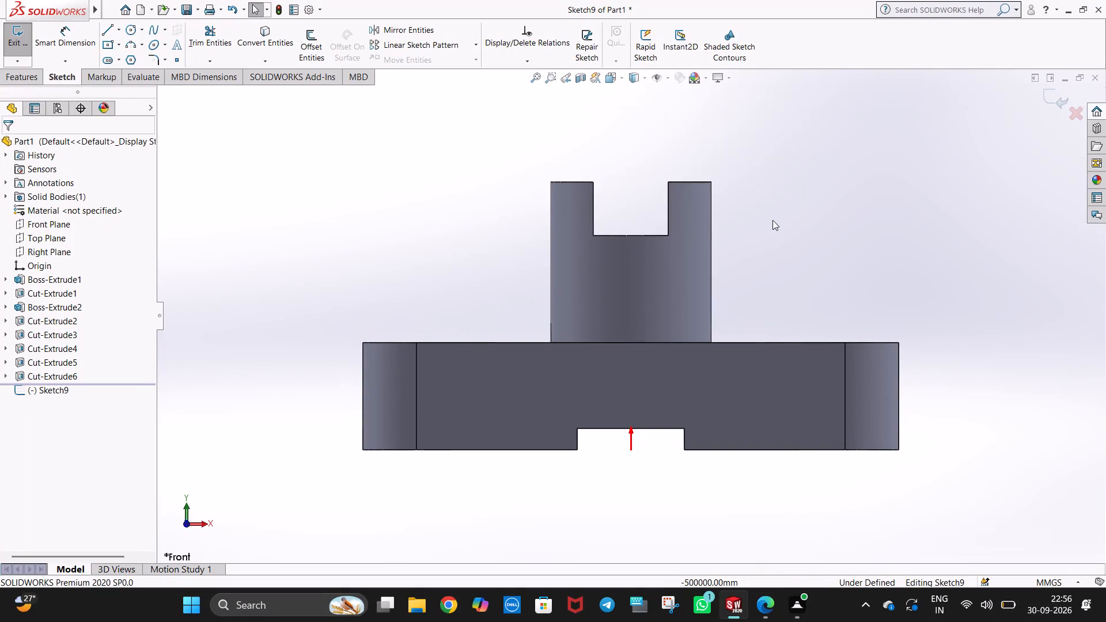
{"action": "left_click", "coordinate": [772, 220]}
{"action": "right_click", "coordinate": [677, 274]}
{"action": "left_click", "coordinate": [762, 183]}
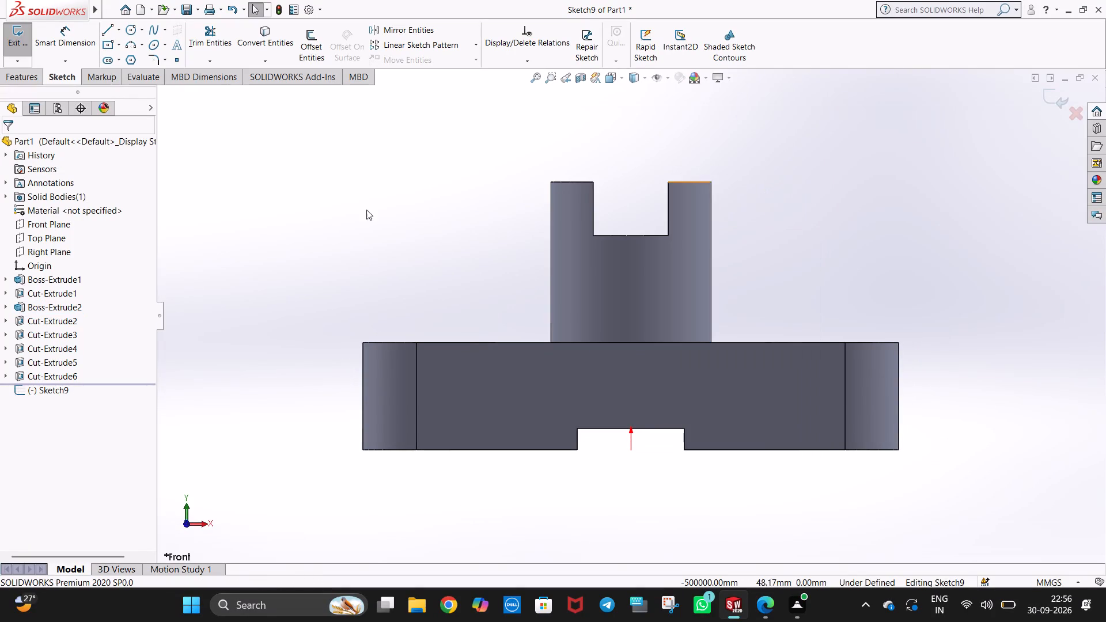
{"action": "left_click", "coordinate": [55, 228]}
{"action": "left_click", "coordinate": [65, 215]}
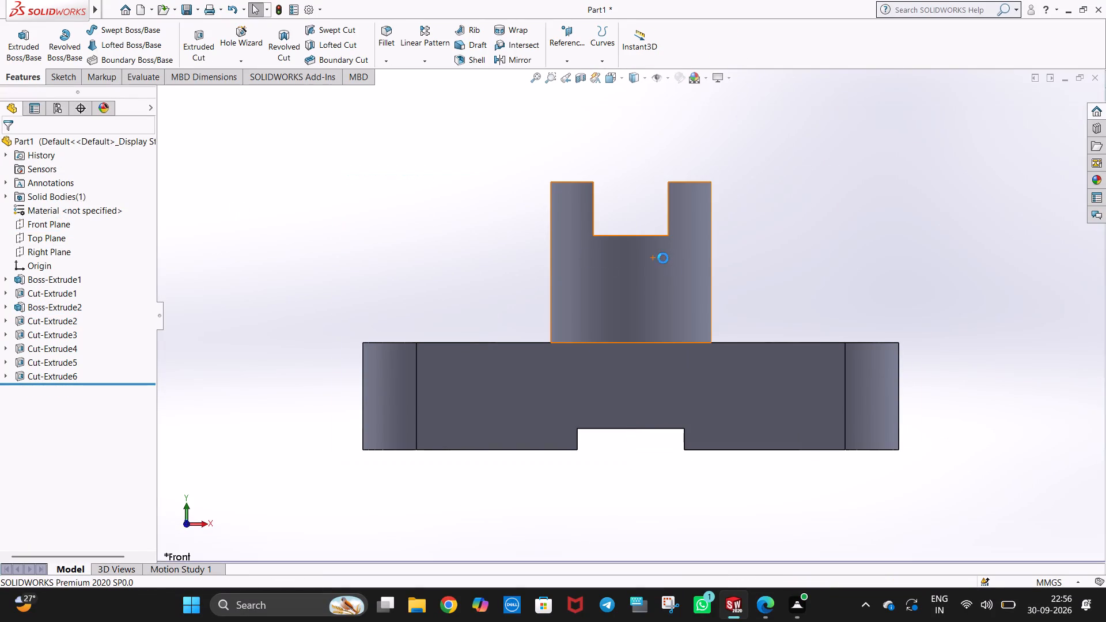
{"action": "right_click", "coordinate": [663, 258]}
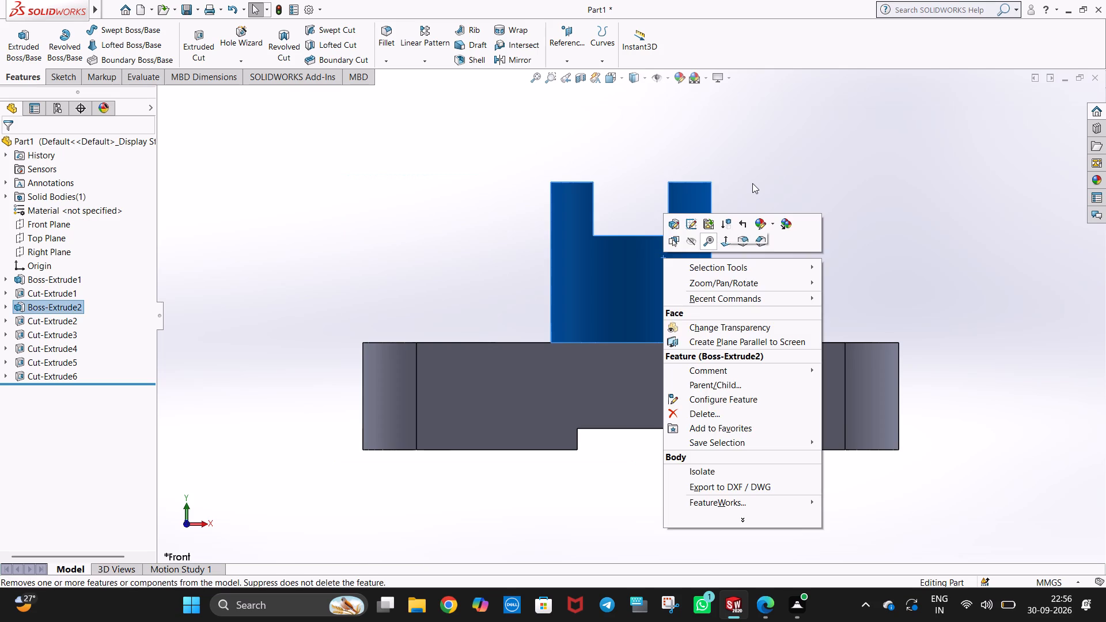
{"action": "left_click", "coordinate": [752, 183]}
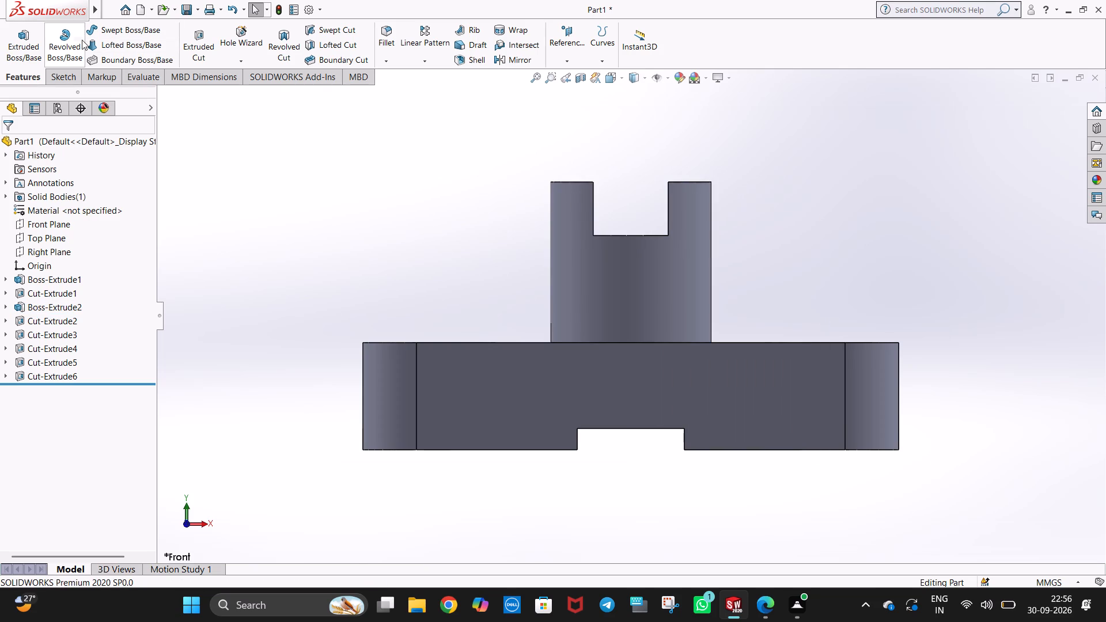
Start a new sketch on the Front Plane.
{"action": "left_click", "coordinate": [64, 76]}
{"action": "left_click", "coordinate": [108, 29]}
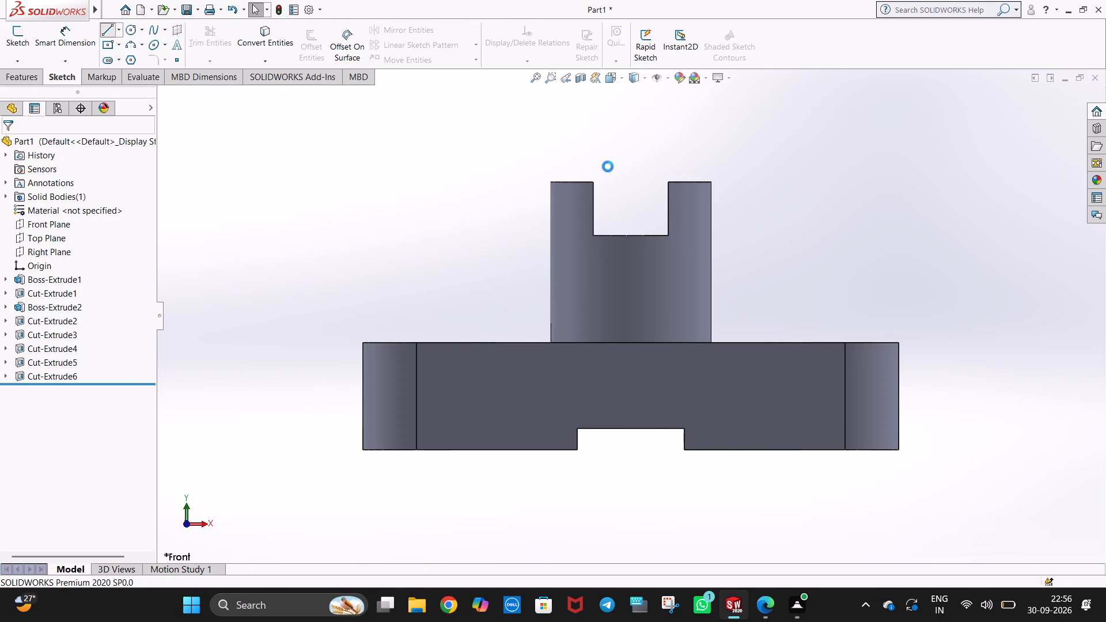
{"action": "left_click", "coordinate": [7, 144]}
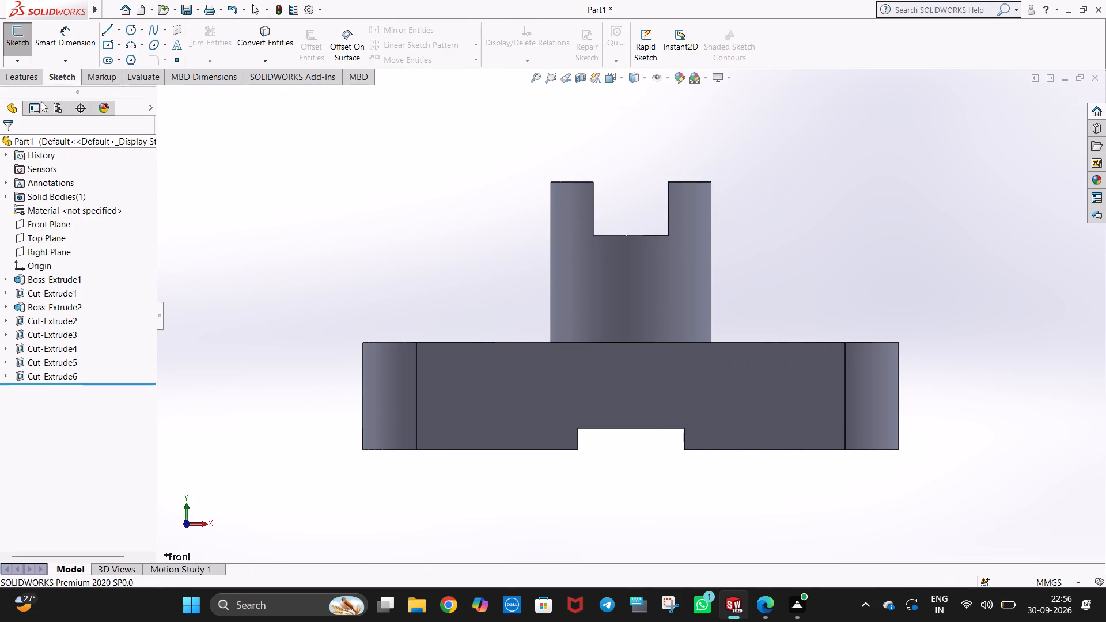
{"action": "left_click", "coordinate": [54, 228]}
{"action": "left_click", "coordinate": [61, 210]}
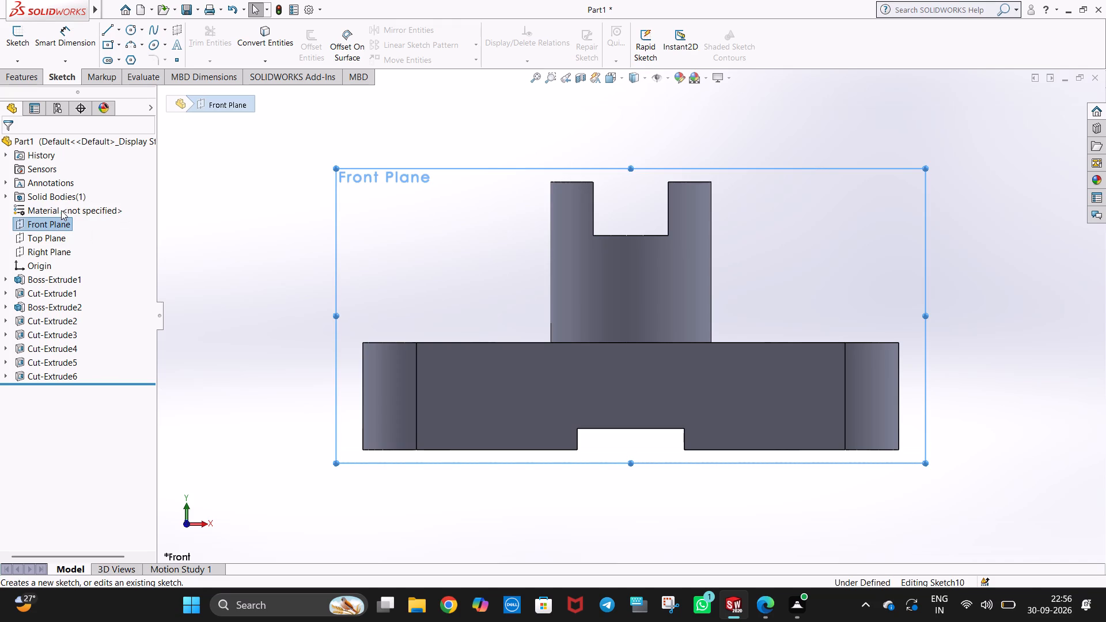
Sketch a sloped line about 30.6 mm long from the boss's upper +X corner to the block's top edge, and a horizontal line about 6 mm long joining it to the boss's base.
{"action": "left_click", "coordinate": [106, 30]}
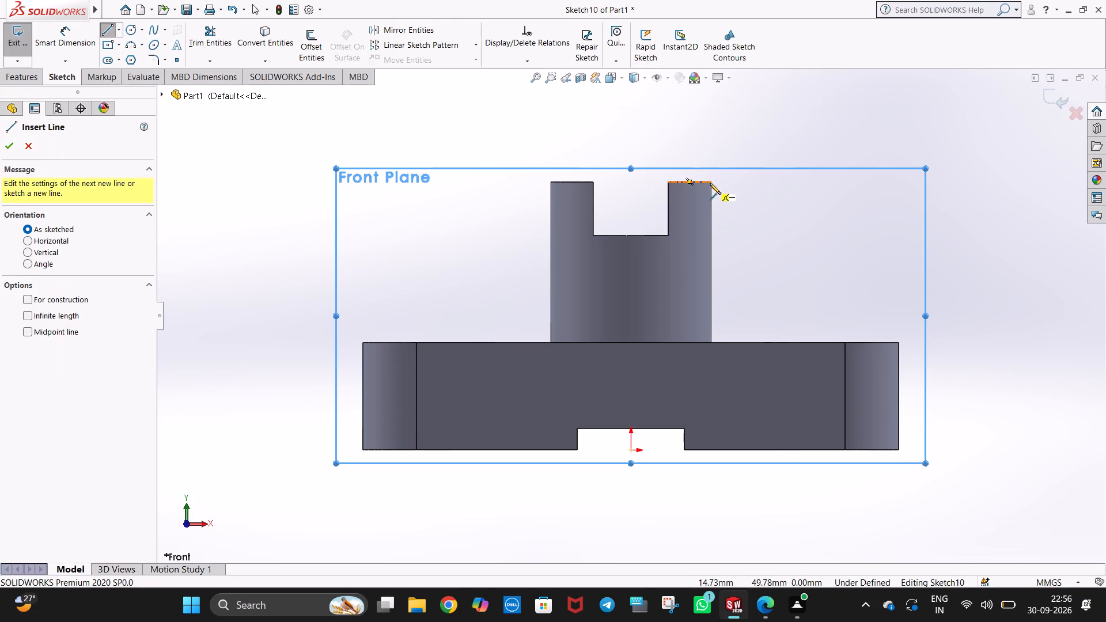
{"action": "left_click", "coordinate": [711, 182]}
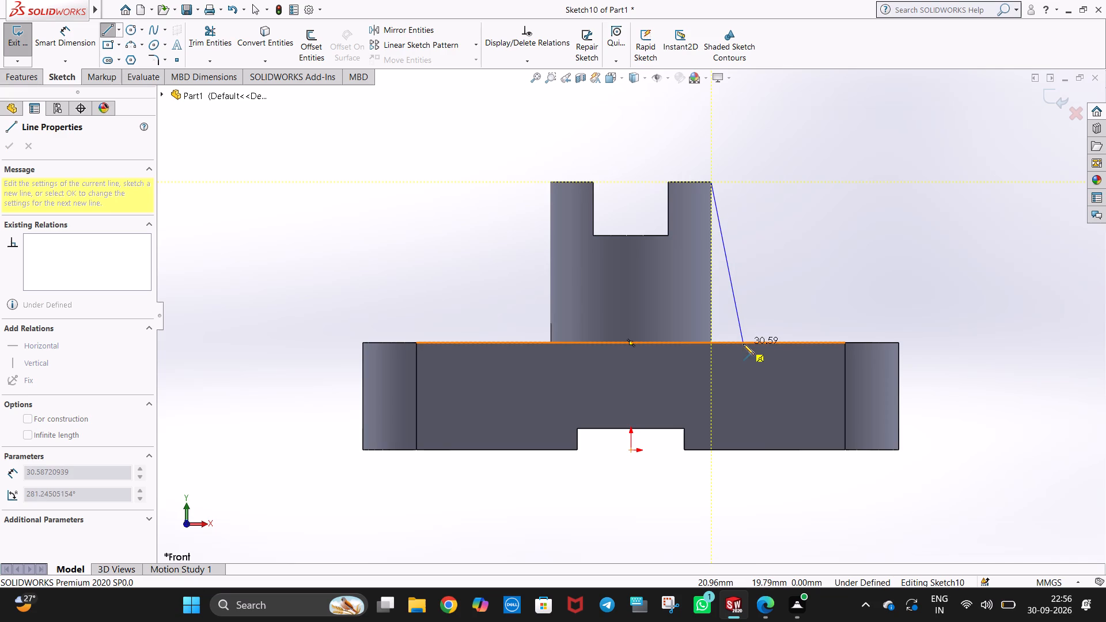
{"action": "left_click", "coordinate": [743, 344]}
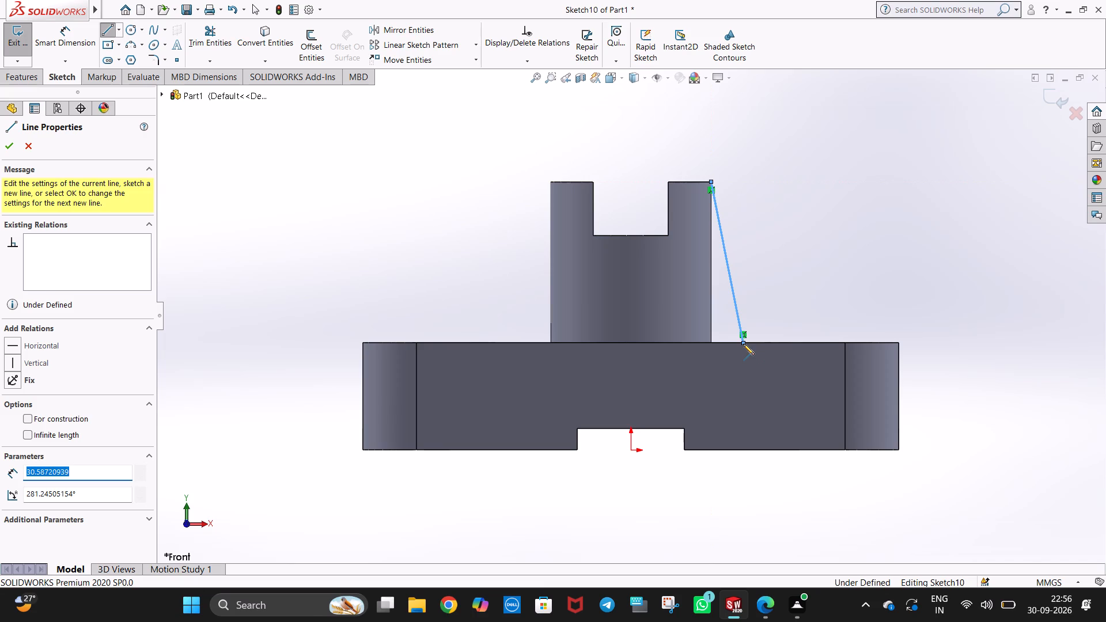
{"action": "key", "text": "Escape"}
{"action": "key", "text": "Escape"}
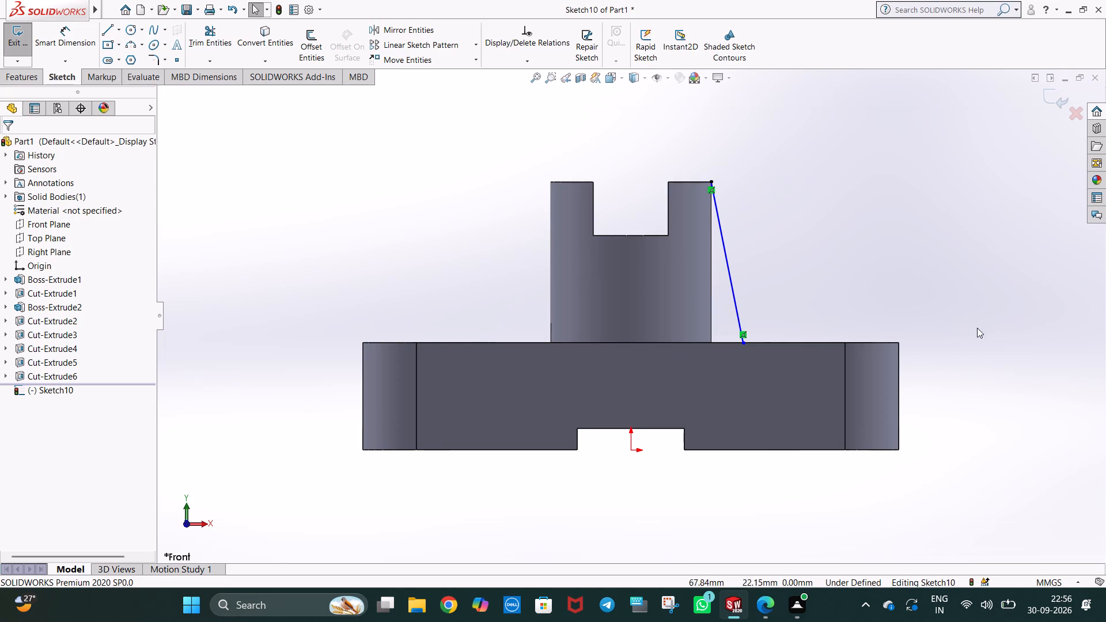
{"action": "left_click", "coordinate": [106, 31]}
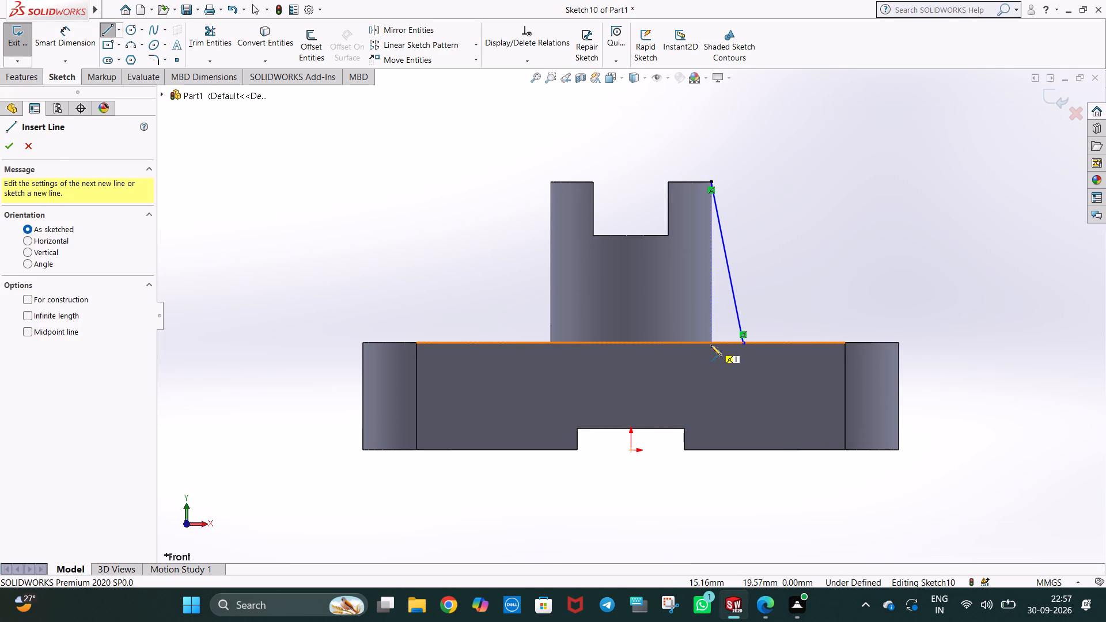
{"action": "left_click", "coordinate": [712, 343]}
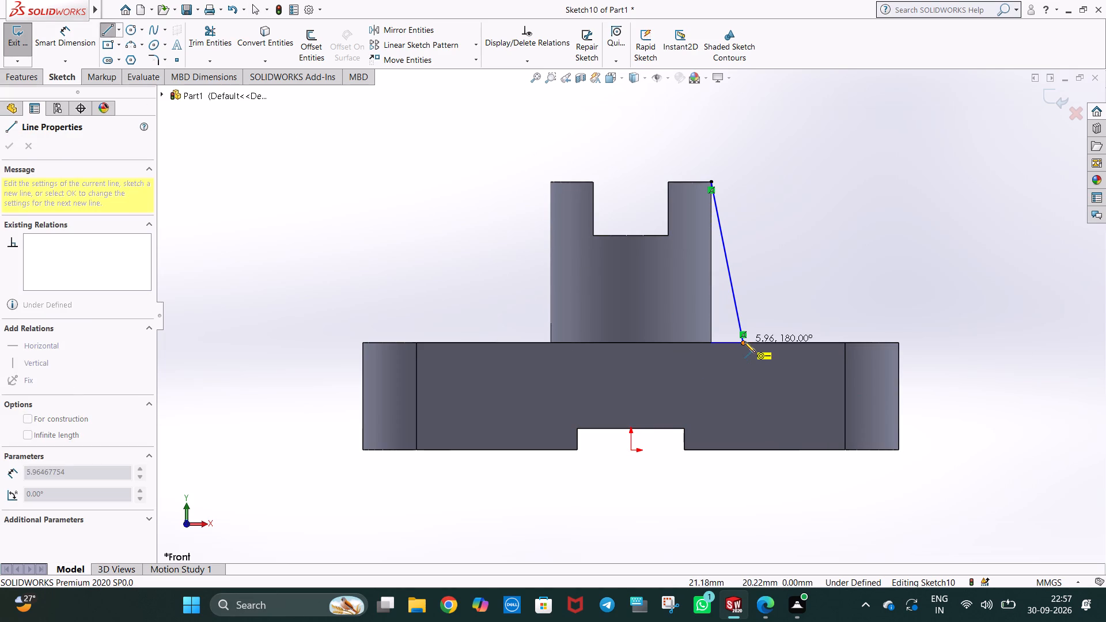
{"action": "left_click", "coordinate": [744, 342]}
{"action": "key", "text": "Escape"}
{"action": "key", "text": "Escape"}
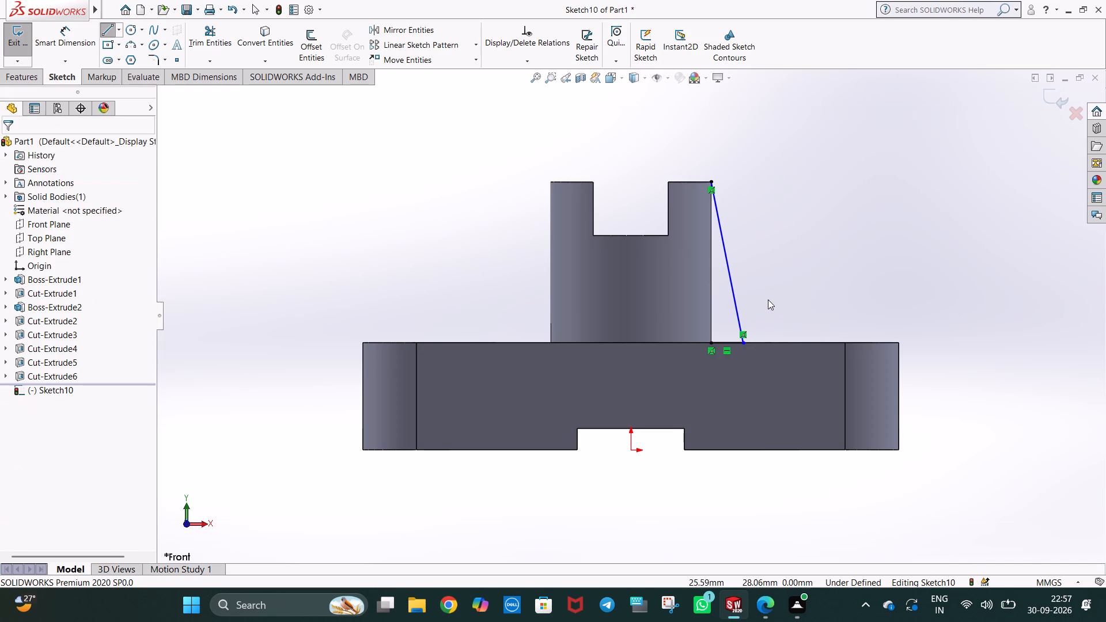
Dimension the horizontal base line beside the boss as 10 mm.
{"action": "left_click", "coordinate": [730, 342]}
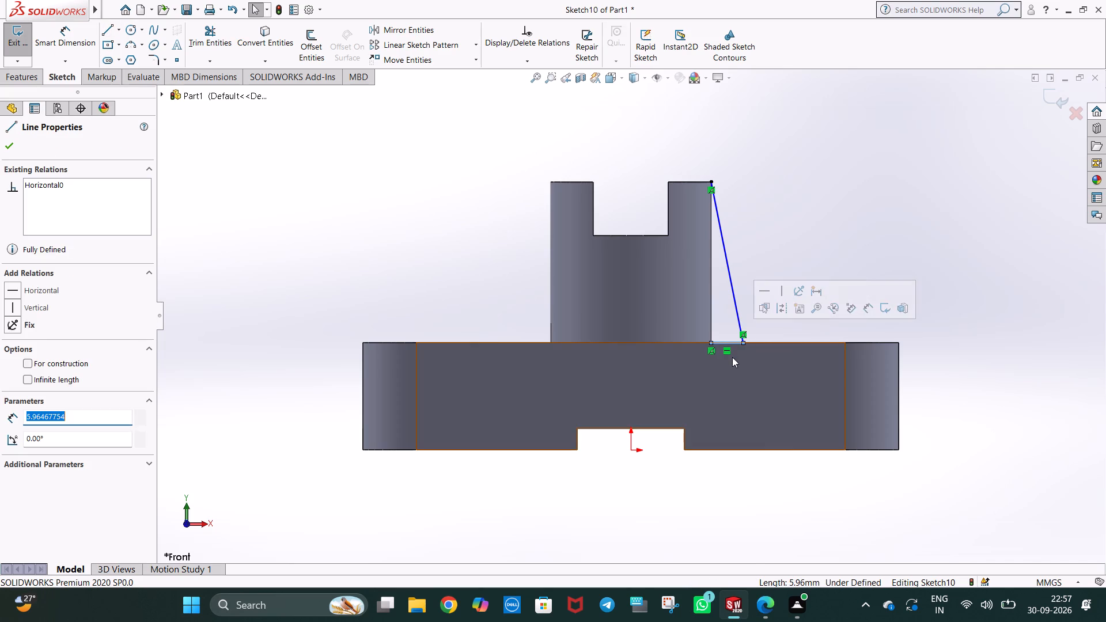
{"action": "key", "text": "Escape"}
{"action": "left_click", "coordinate": [86, 35]}
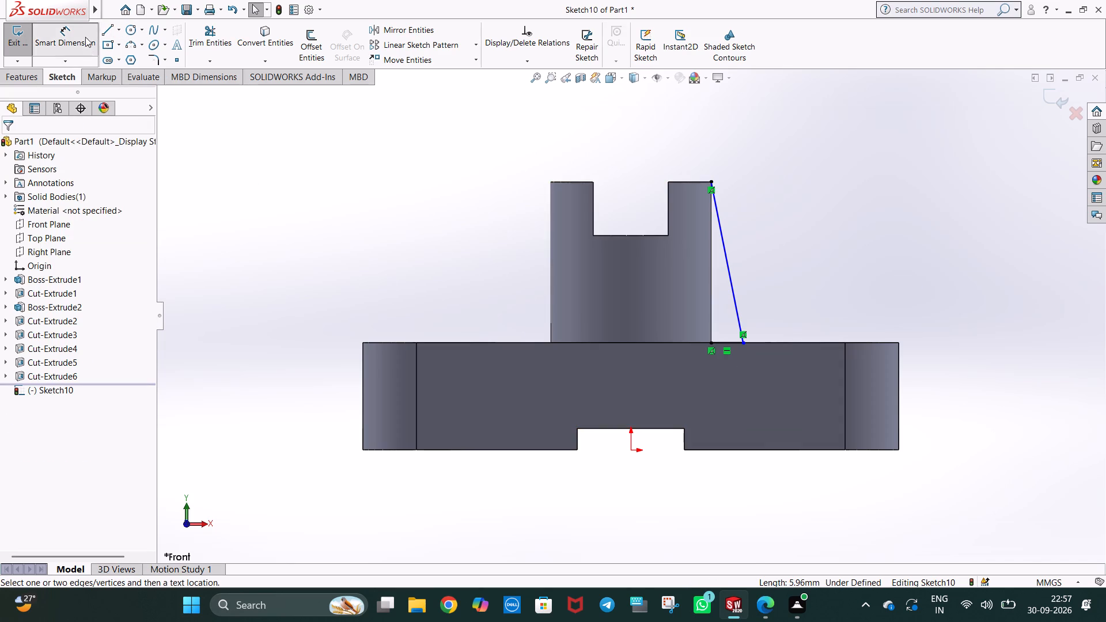
{"action": "left_click", "coordinate": [730, 344]}
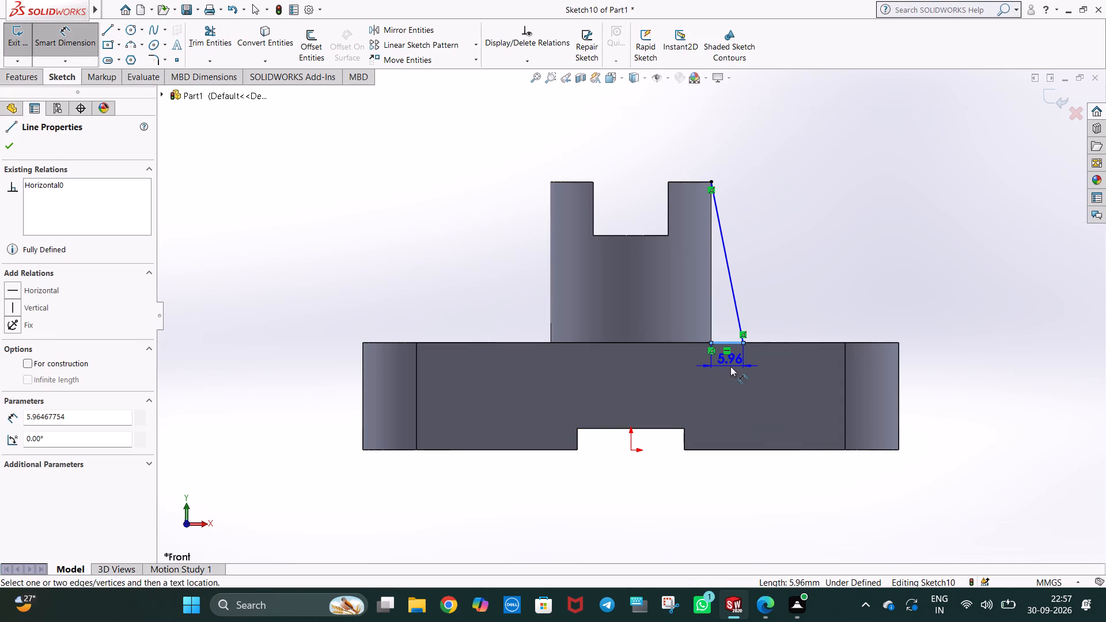
{"action": "left_click", "coordinate": [732, 377]}
{"action": "type", "text": "10"}
{"action": "key", "text": "Return"}
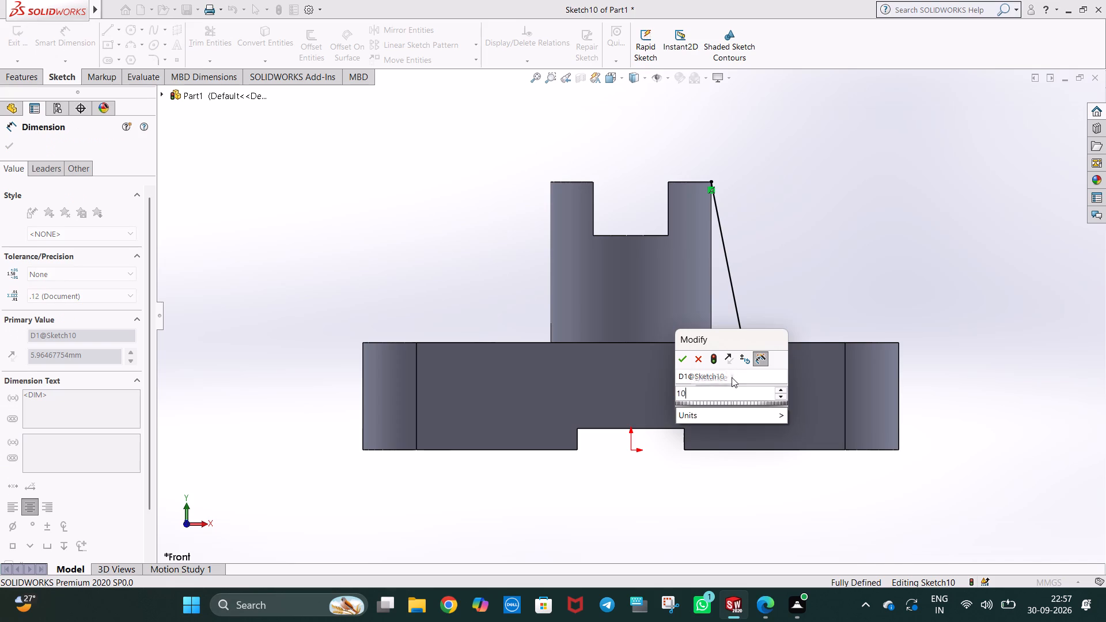
{"action": "left_click", "coordinate": [783, 279]}
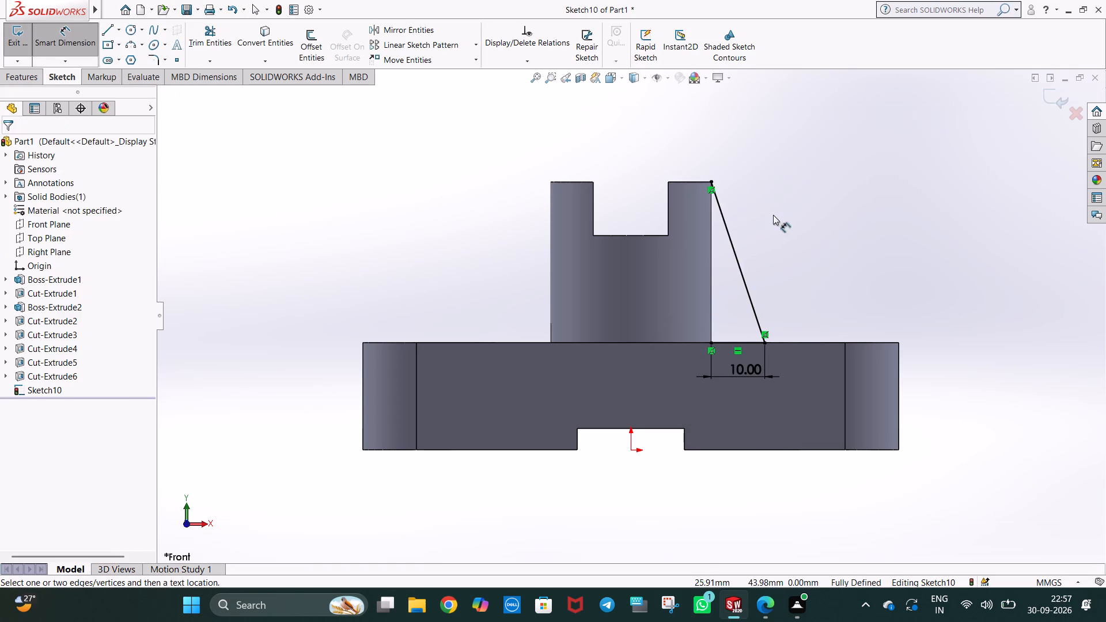
Close the triangular rib profile with a 30 mm vertical line along the boss's +X edge, from its upper corner to its base.
{"action": "middle_click_drag", "start_coordinate": [773, 215], "coordinate": [724, 271]}
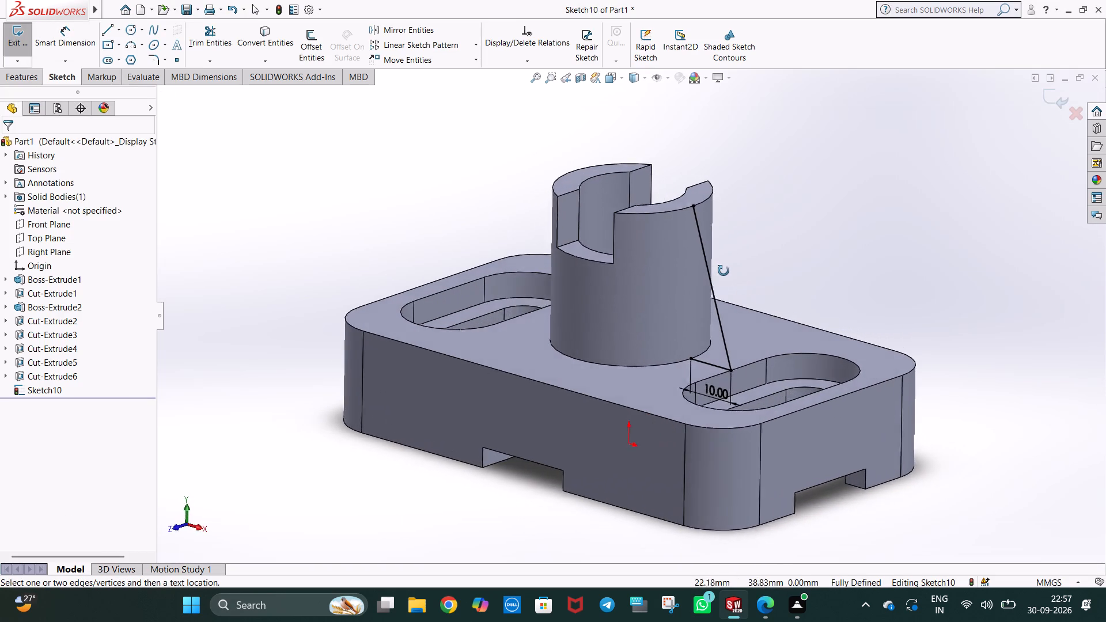
{"action": "middle_click_drag", "start_coordinate": [724, 271], "coordinate": [730, 268]}
{"action": "key", "text": "ctrl+1"}
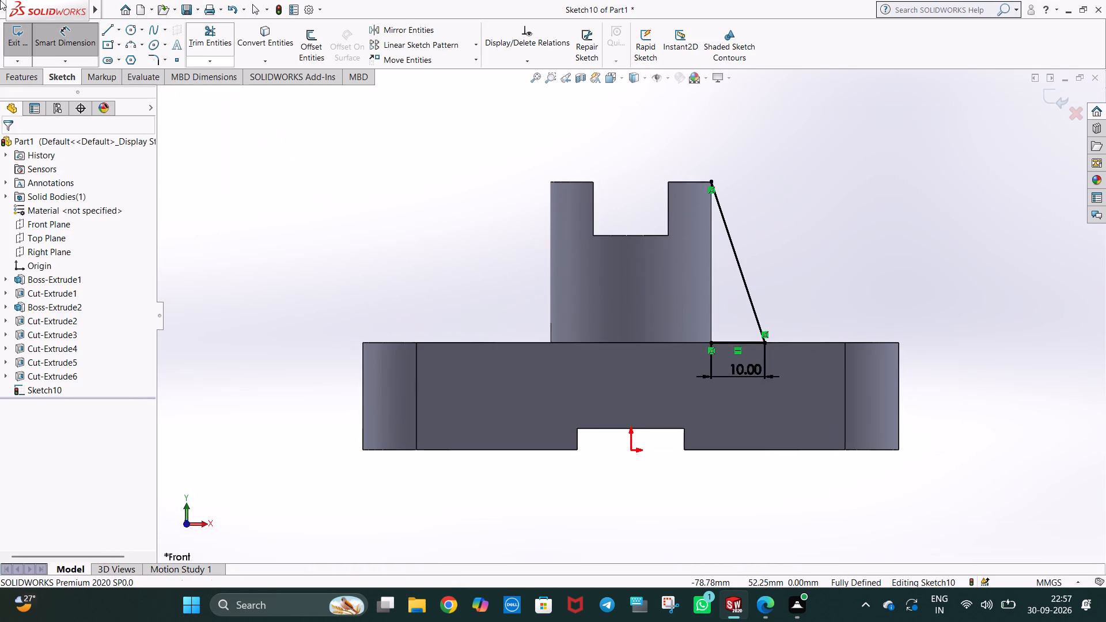
{"action": "left_click", "coordinate": [109, 30]}
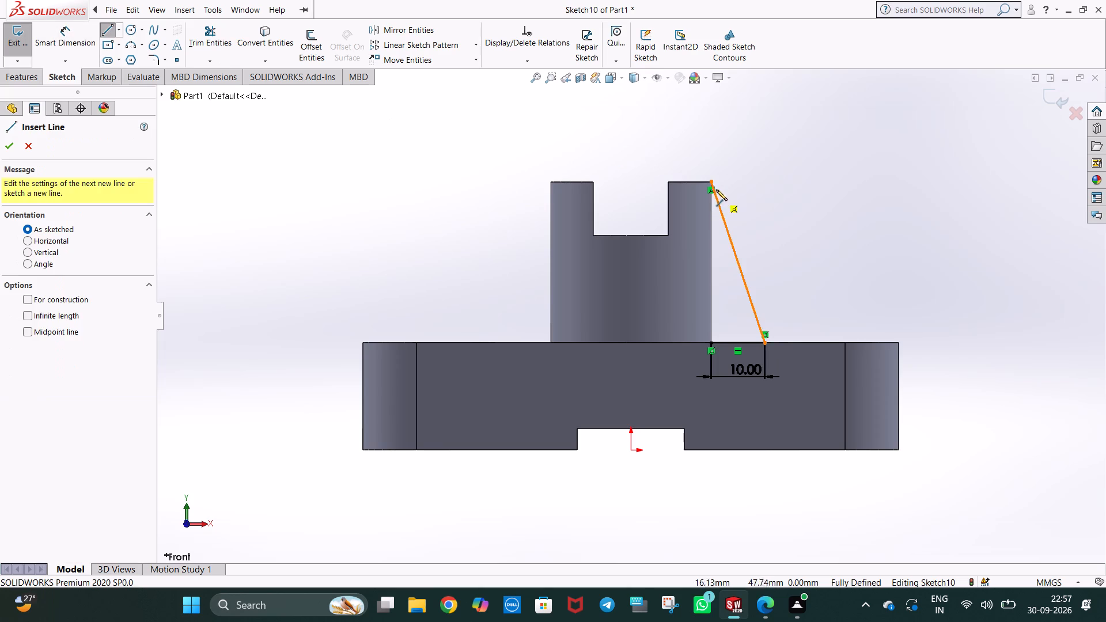
{"action": "left_click", "coordinate": [711, 181]}
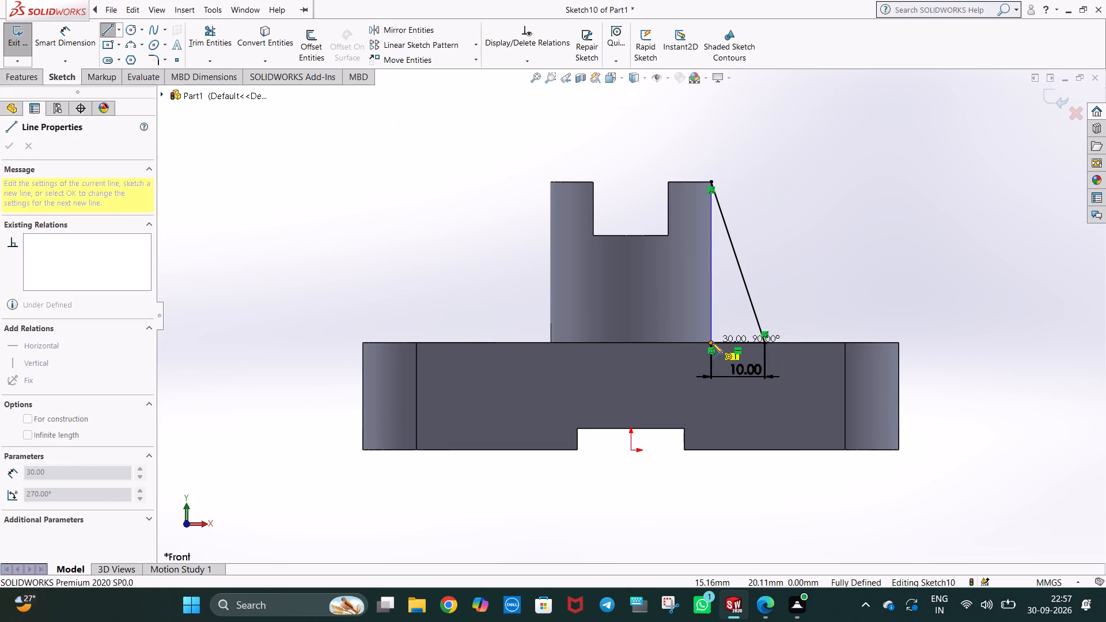
{"action": "left_click", "coordinate": [712, 343]}
{"action": "key", "text": "Escape"}
{"action": "key", "text": "Escape"}
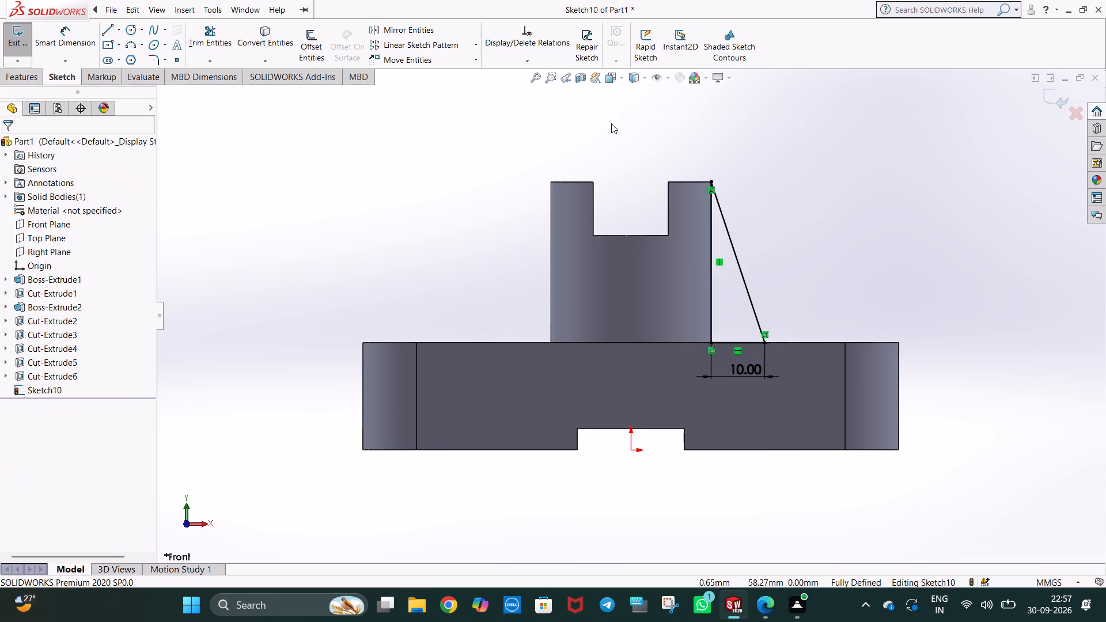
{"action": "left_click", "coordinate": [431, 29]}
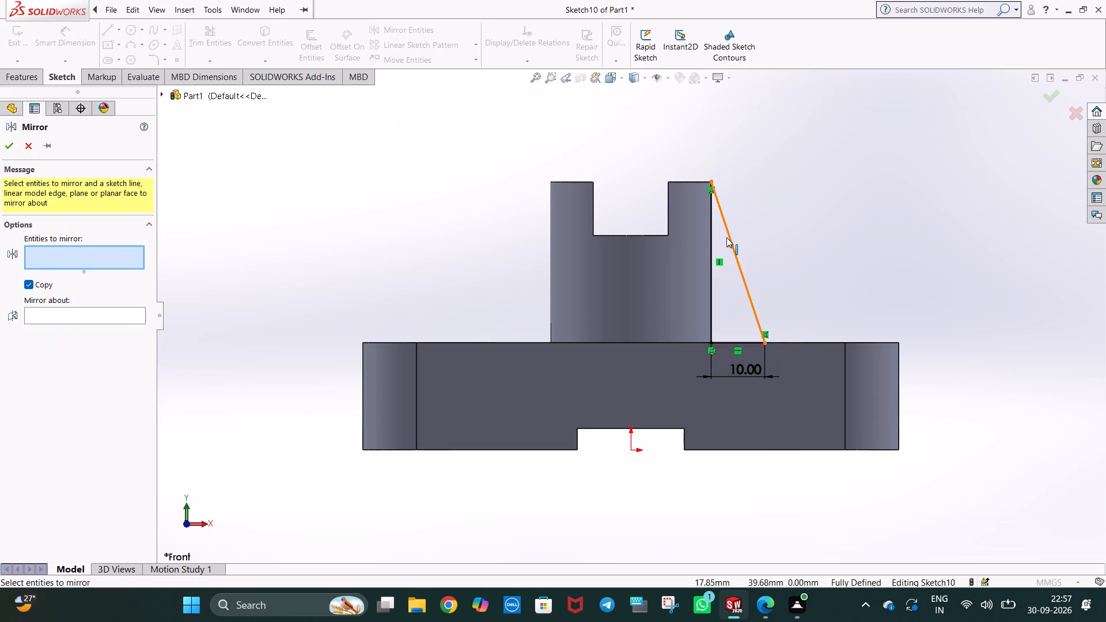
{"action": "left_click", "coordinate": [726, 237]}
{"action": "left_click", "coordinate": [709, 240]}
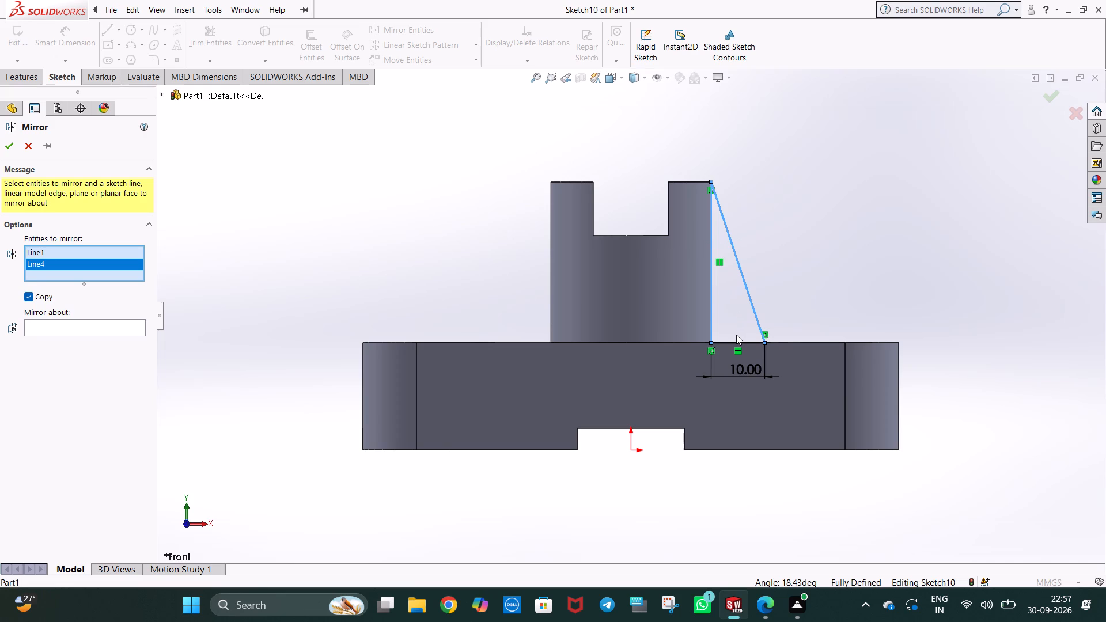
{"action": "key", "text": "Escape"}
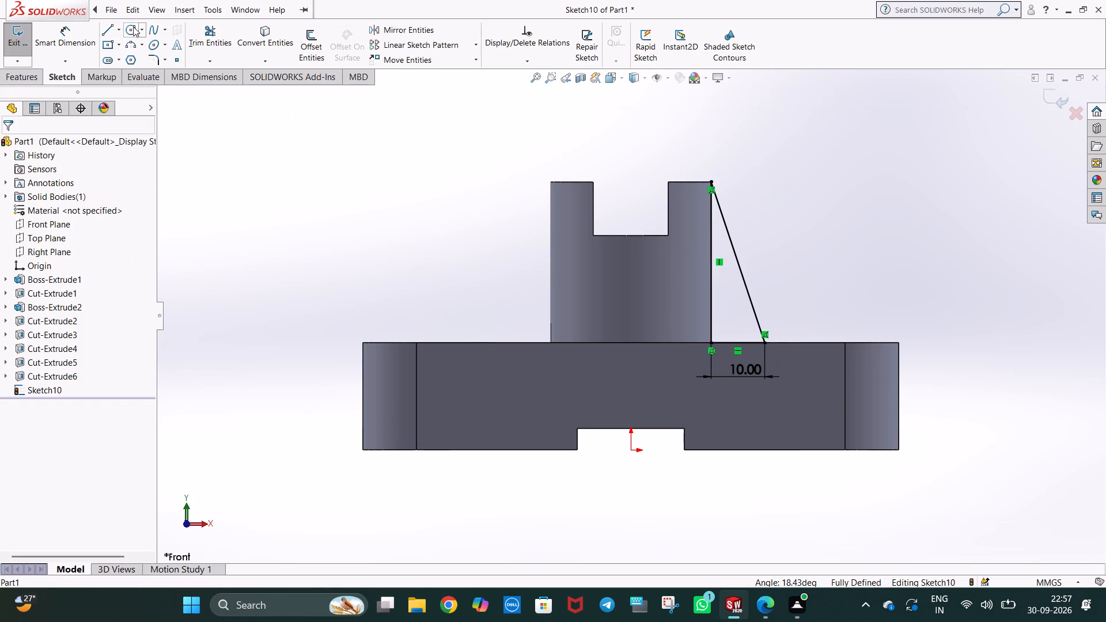
Draw a vertical centerline from the midpoint of the block's top edge up to the level of the boss's top.
{"action": "left_click", "coordinate": [120, 28]}
{"action": "left_click", "coordinate": [131, 55]}
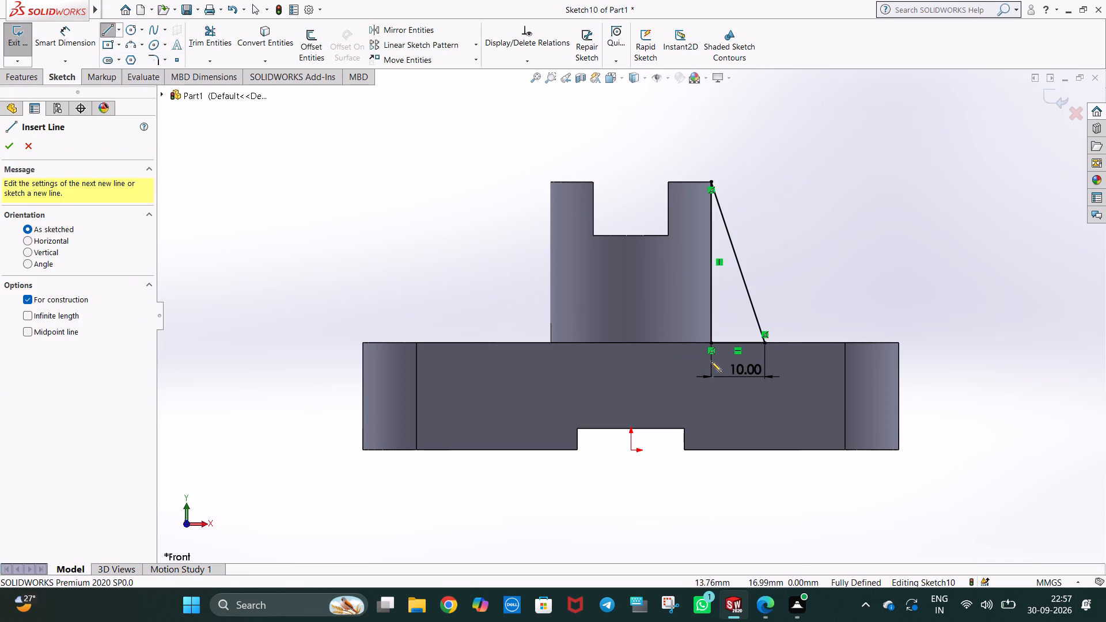
{"action": "left_click", "coordinate": [631, 344]}
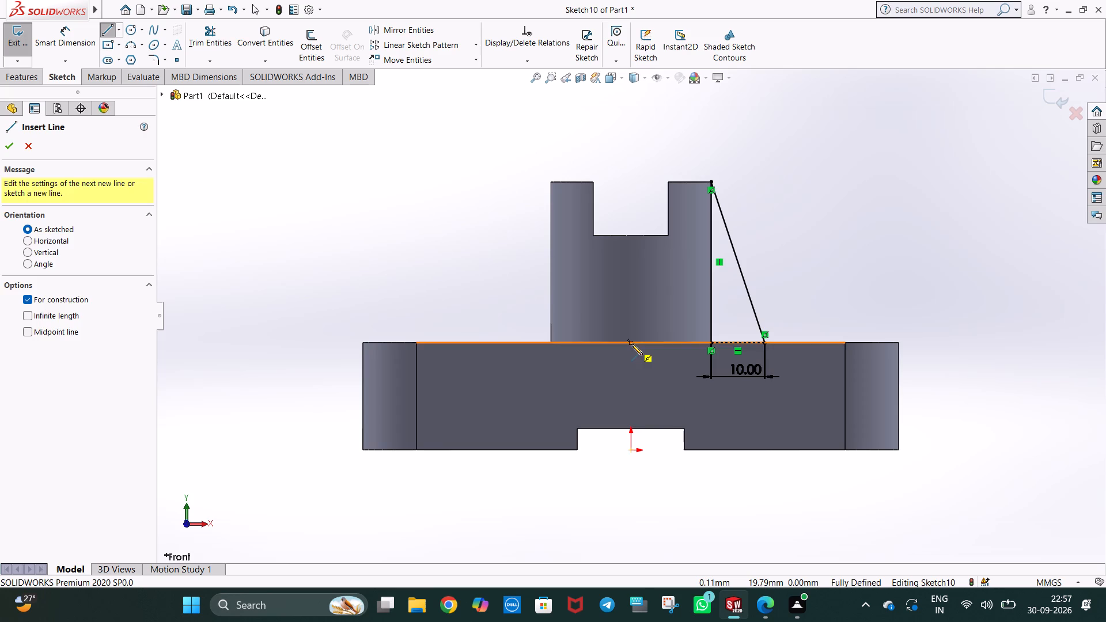
{"action": "left_click", "coordinate": [632, 182]}
{"action": "key", "text": "Escape"}
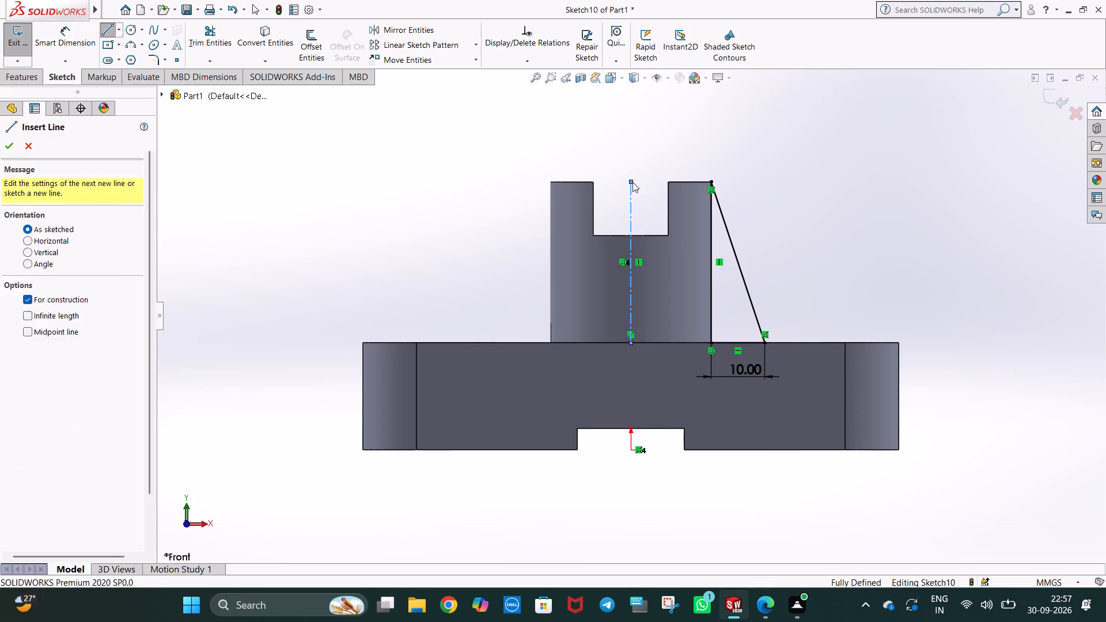
Mirror the triangle's three lines about the vertical centerline to the boss's -X side, keeping the originals.
{"action": "left_click", "coordinate": [426, 29]}
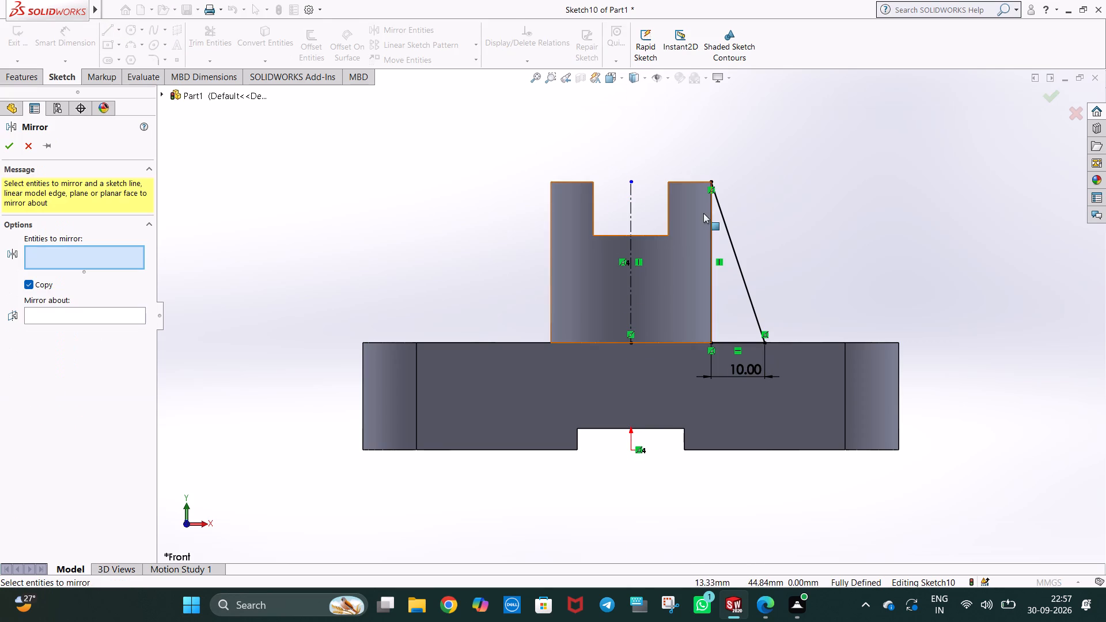
{"action": "left_click", "coordinate": [709, 218]}
{"action": "left_click", "coordinate": [725, 226]}
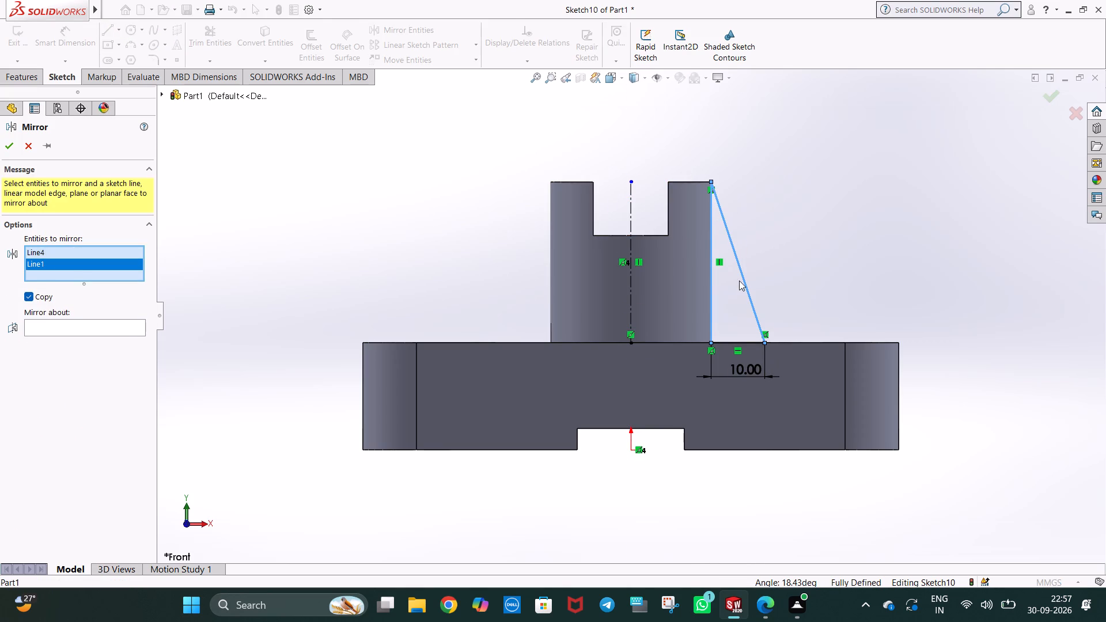
{"action": "left_click", "coordinate": [744, 341]}
{"action": "left_click", "coordinate": [111, 336]}
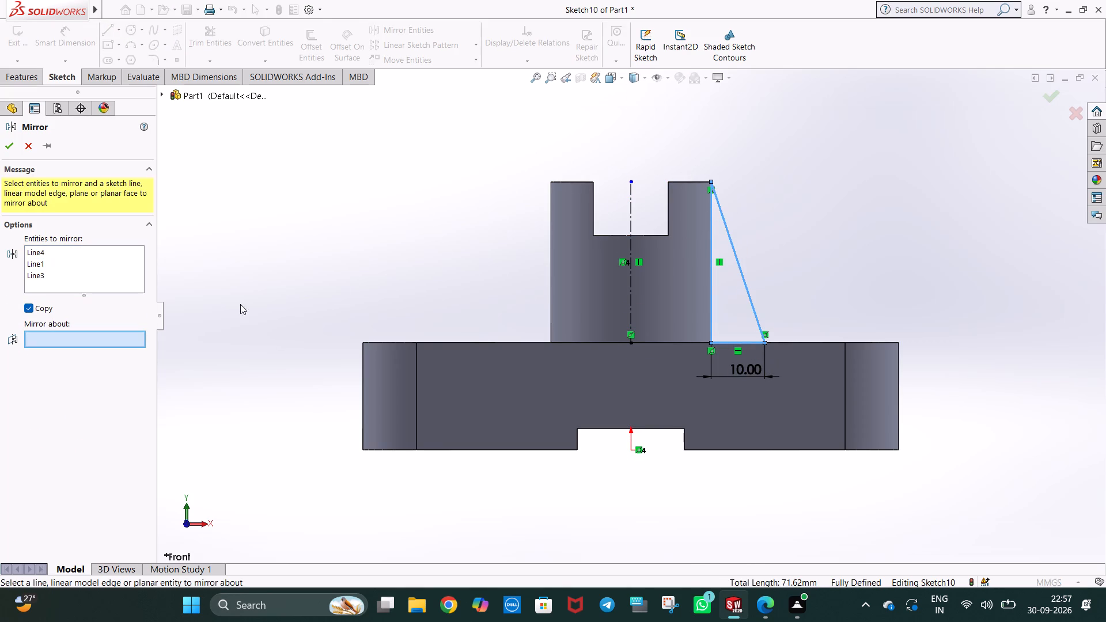
{"action": "left_click", "coordinate": [627, 214]}
{"action": "right_click", "coordinate": [627, 214]}
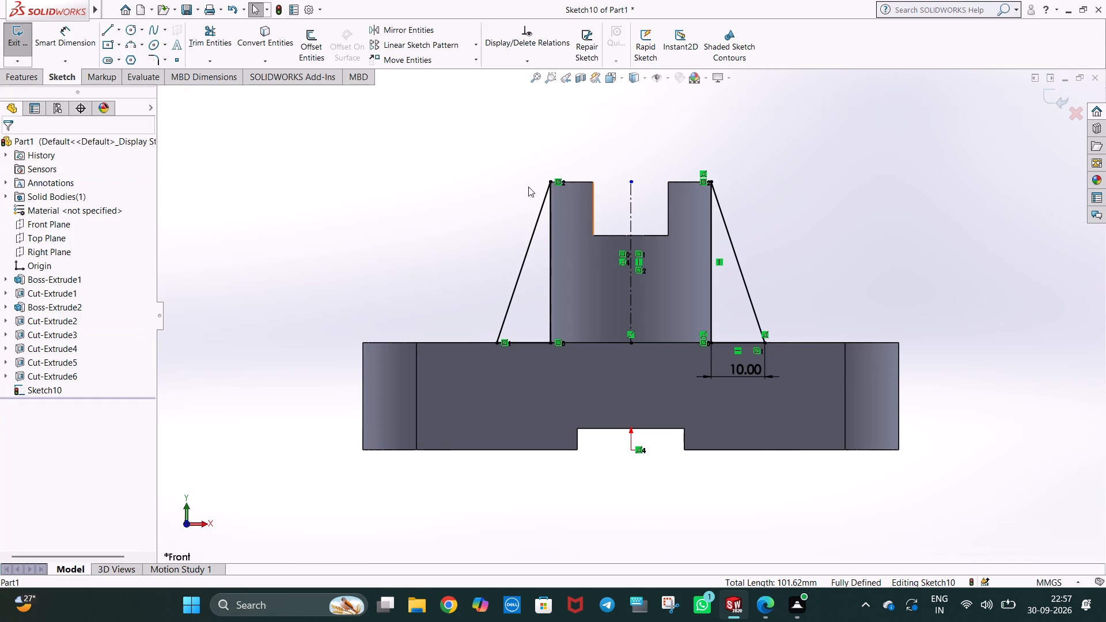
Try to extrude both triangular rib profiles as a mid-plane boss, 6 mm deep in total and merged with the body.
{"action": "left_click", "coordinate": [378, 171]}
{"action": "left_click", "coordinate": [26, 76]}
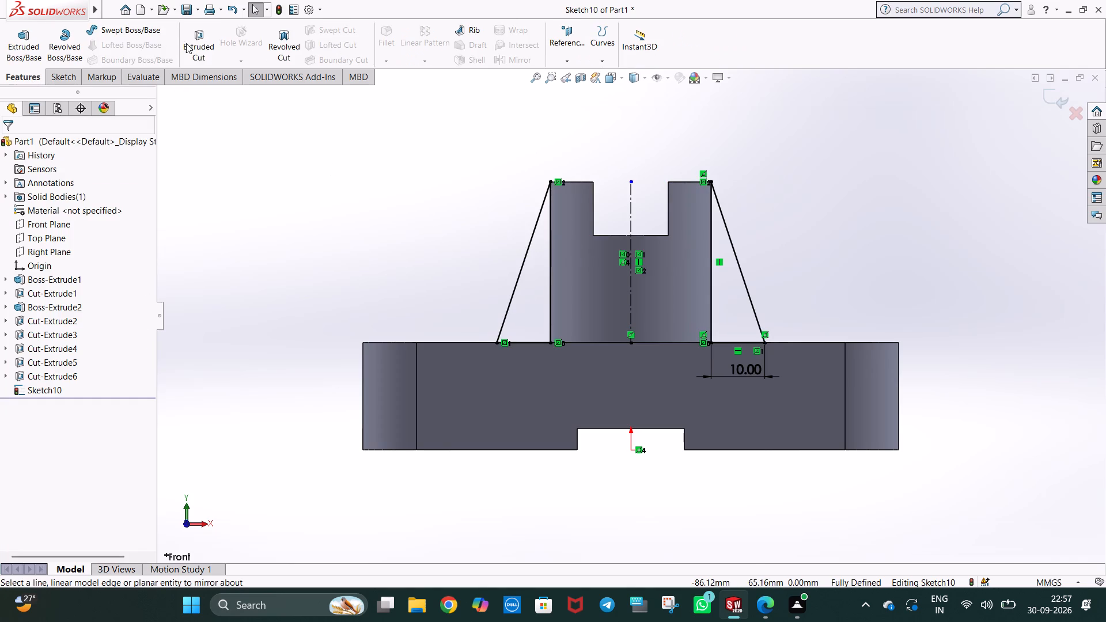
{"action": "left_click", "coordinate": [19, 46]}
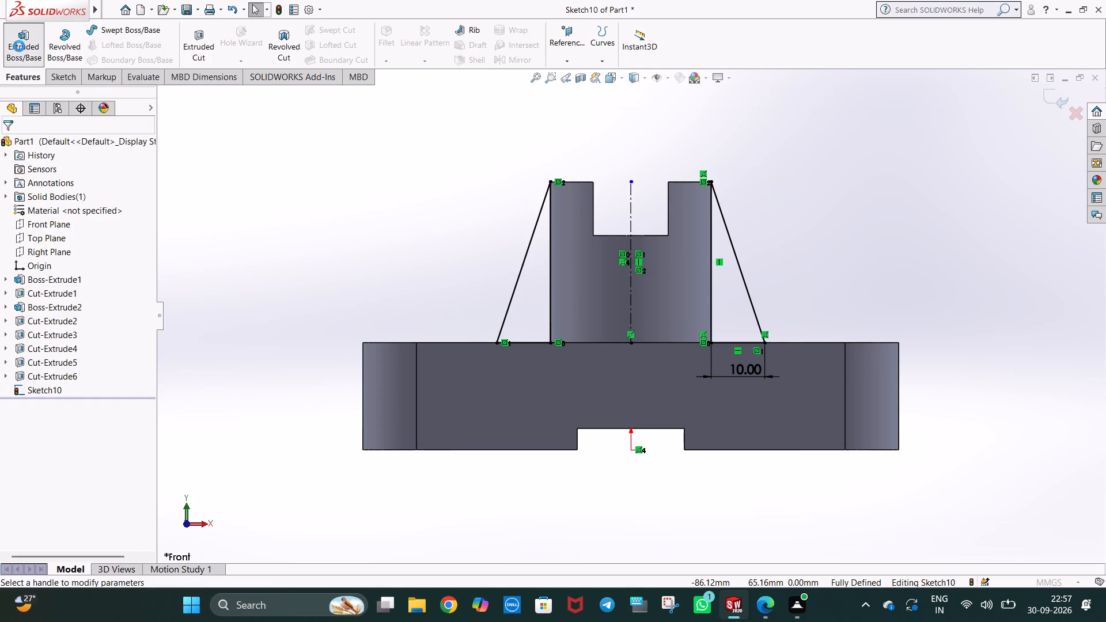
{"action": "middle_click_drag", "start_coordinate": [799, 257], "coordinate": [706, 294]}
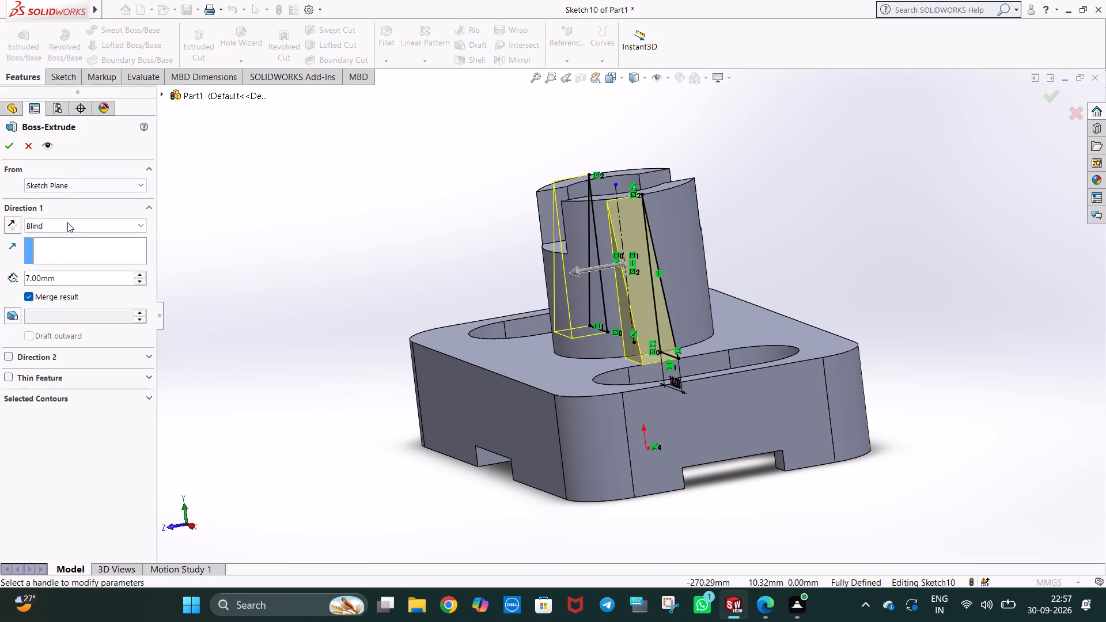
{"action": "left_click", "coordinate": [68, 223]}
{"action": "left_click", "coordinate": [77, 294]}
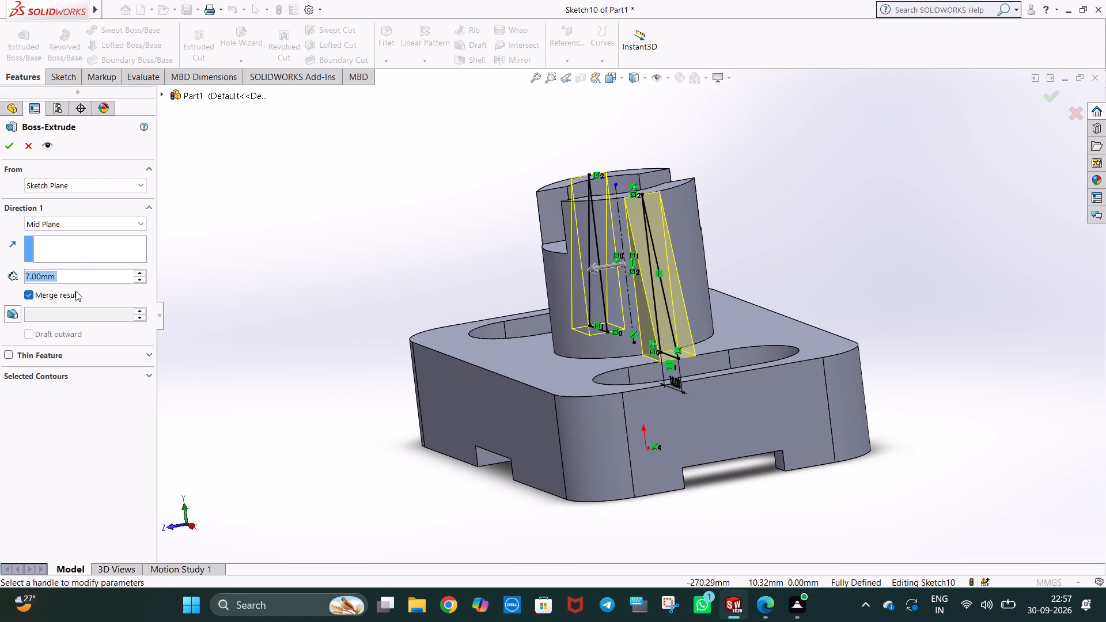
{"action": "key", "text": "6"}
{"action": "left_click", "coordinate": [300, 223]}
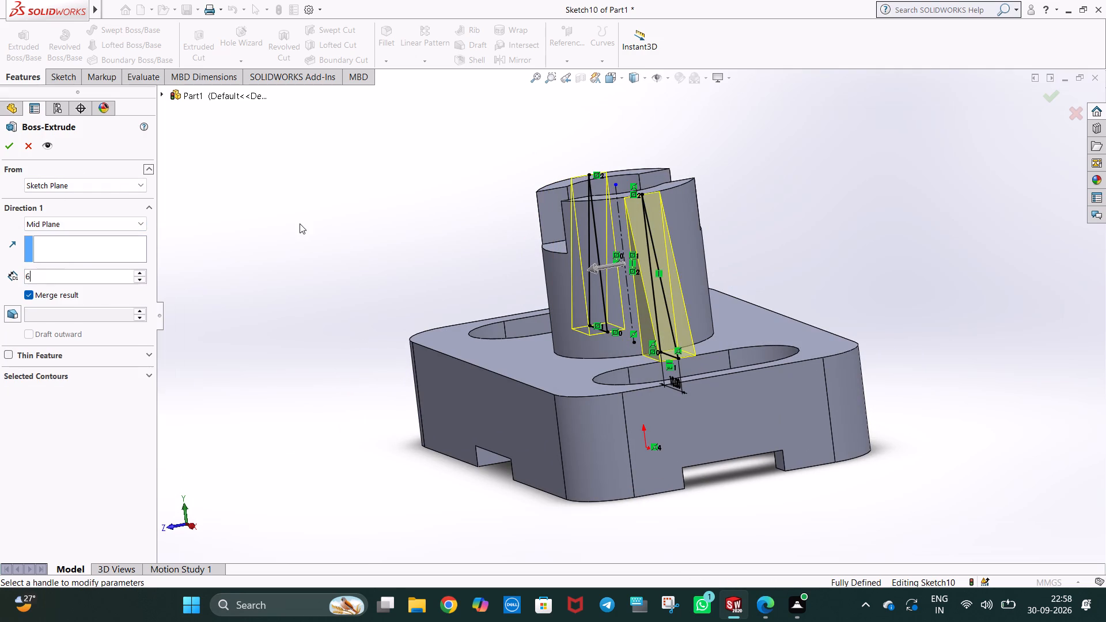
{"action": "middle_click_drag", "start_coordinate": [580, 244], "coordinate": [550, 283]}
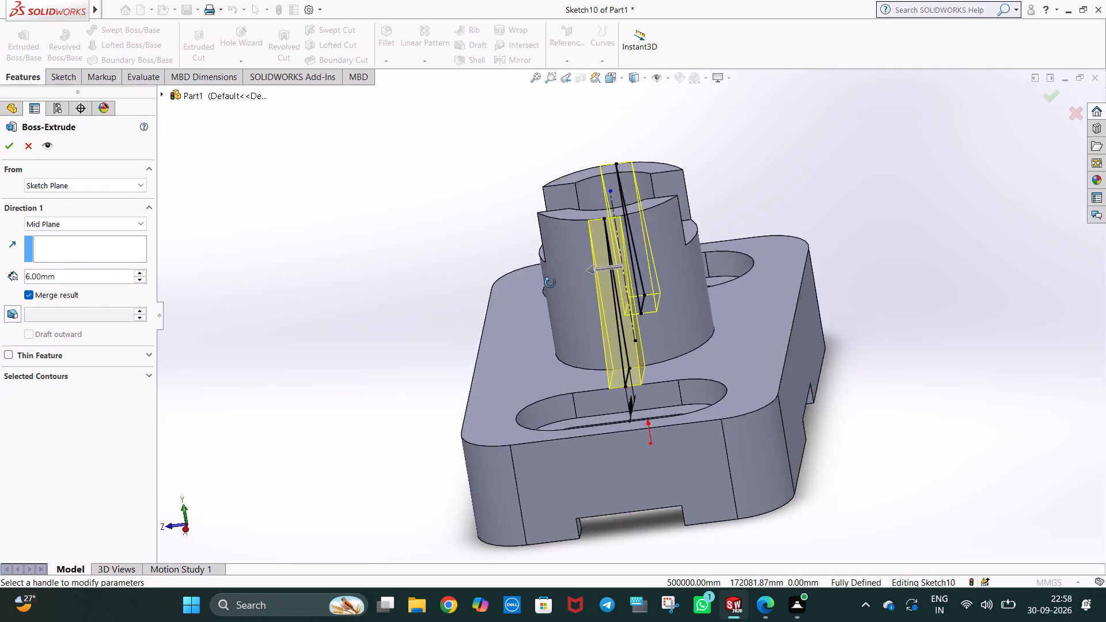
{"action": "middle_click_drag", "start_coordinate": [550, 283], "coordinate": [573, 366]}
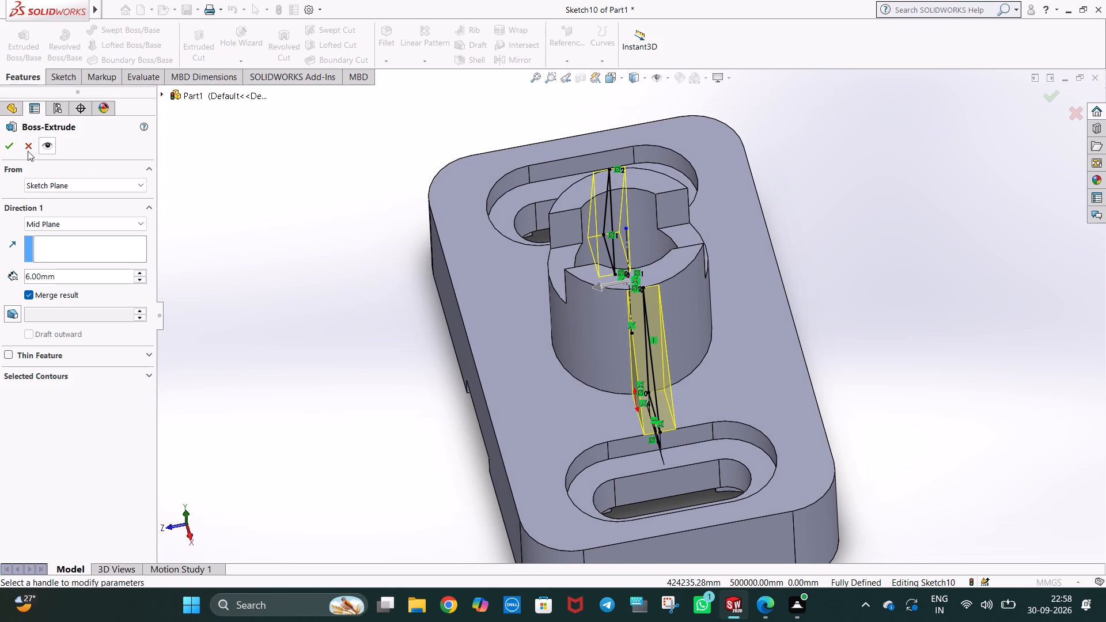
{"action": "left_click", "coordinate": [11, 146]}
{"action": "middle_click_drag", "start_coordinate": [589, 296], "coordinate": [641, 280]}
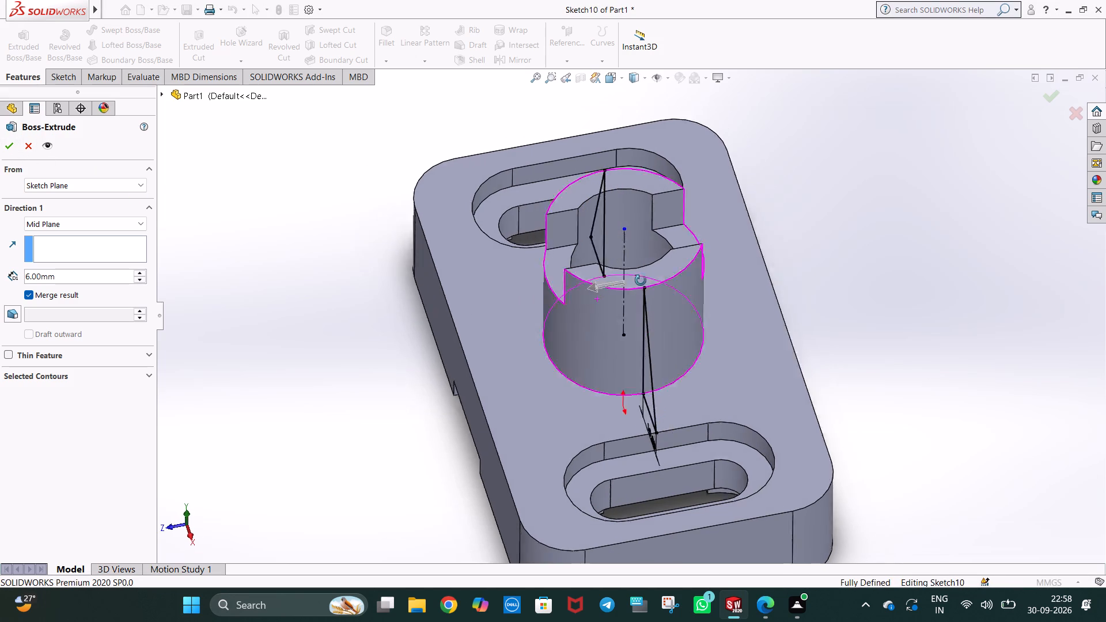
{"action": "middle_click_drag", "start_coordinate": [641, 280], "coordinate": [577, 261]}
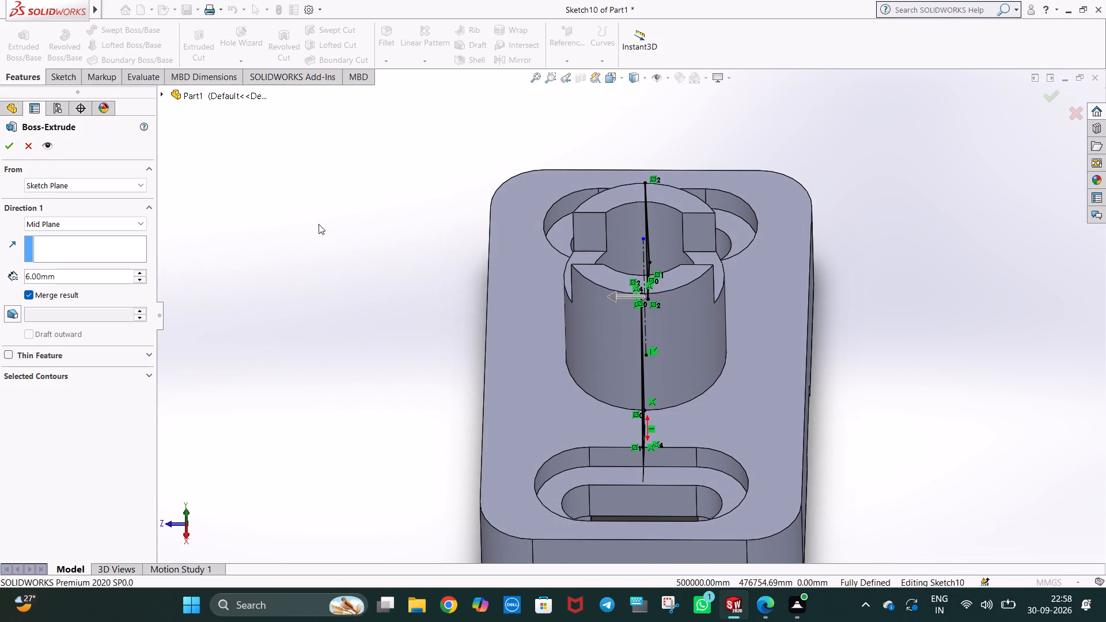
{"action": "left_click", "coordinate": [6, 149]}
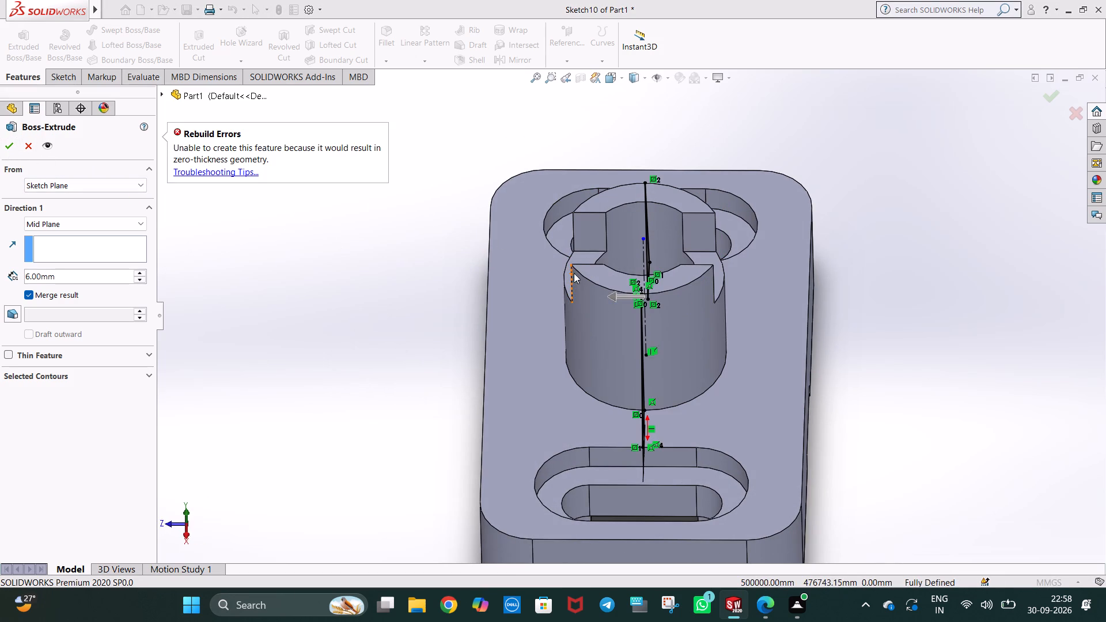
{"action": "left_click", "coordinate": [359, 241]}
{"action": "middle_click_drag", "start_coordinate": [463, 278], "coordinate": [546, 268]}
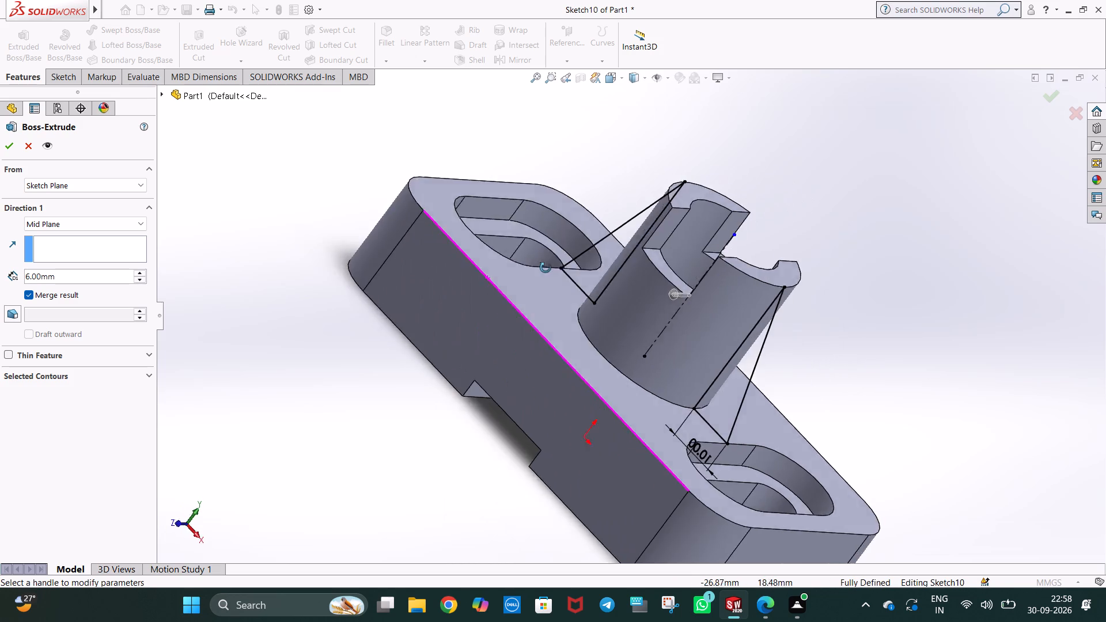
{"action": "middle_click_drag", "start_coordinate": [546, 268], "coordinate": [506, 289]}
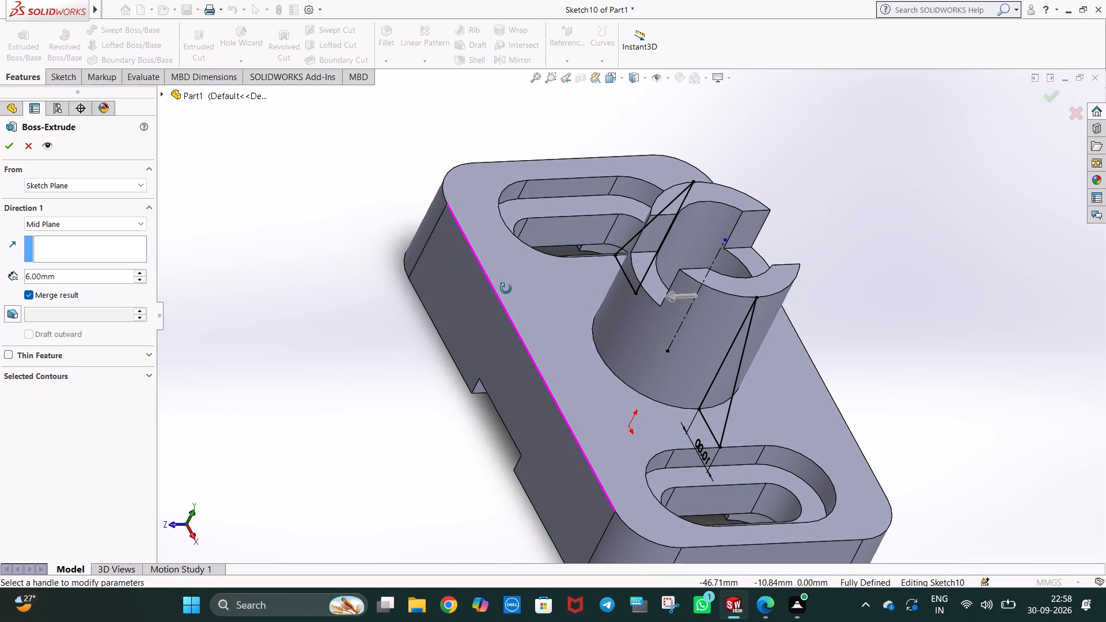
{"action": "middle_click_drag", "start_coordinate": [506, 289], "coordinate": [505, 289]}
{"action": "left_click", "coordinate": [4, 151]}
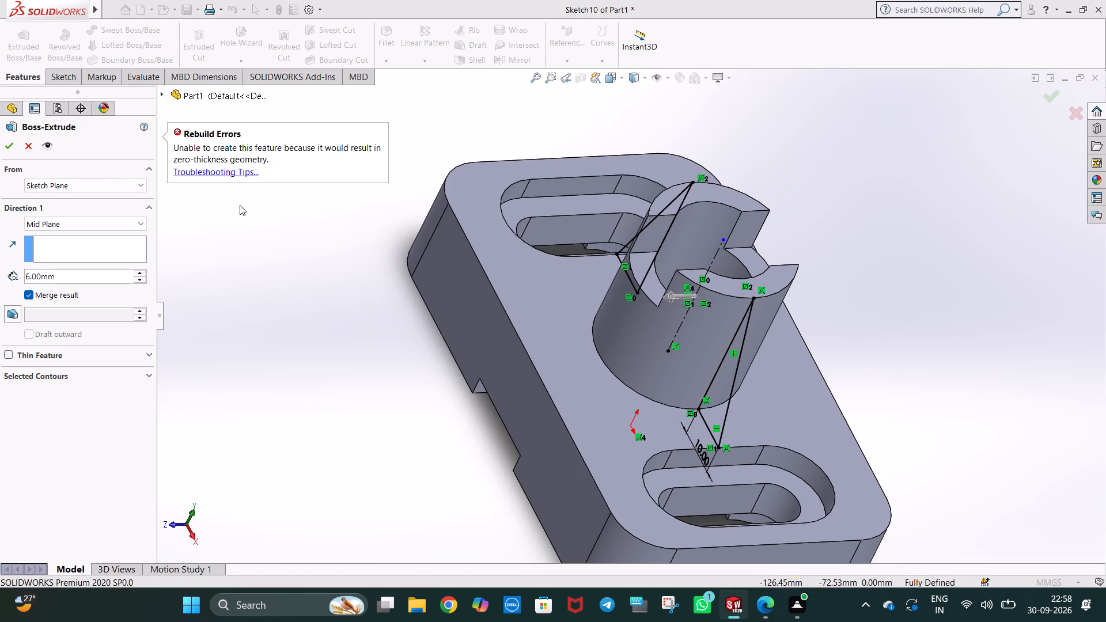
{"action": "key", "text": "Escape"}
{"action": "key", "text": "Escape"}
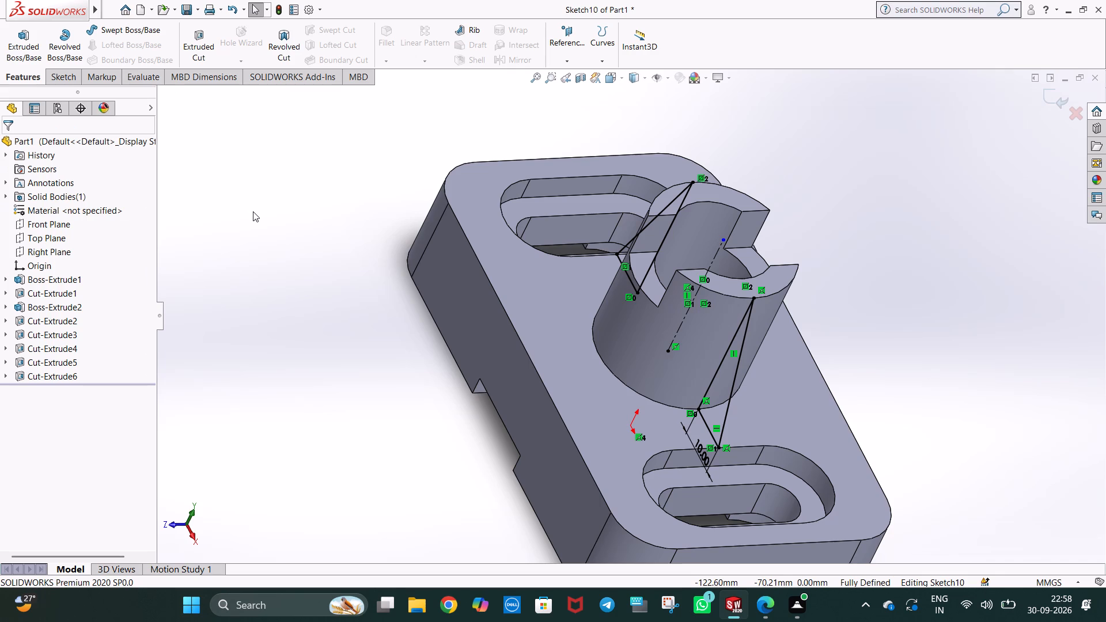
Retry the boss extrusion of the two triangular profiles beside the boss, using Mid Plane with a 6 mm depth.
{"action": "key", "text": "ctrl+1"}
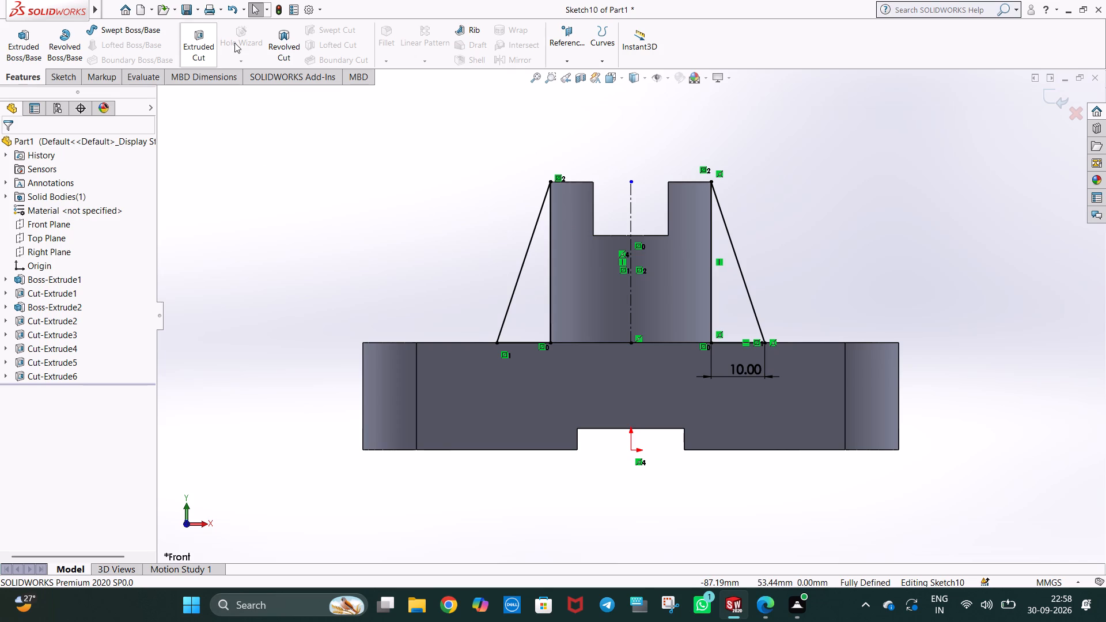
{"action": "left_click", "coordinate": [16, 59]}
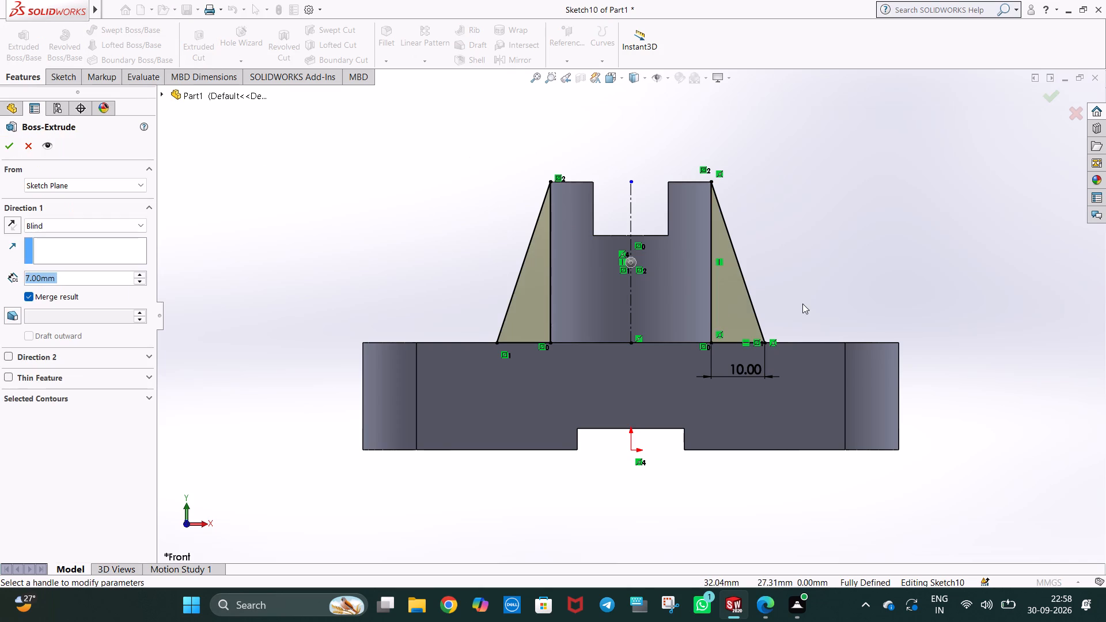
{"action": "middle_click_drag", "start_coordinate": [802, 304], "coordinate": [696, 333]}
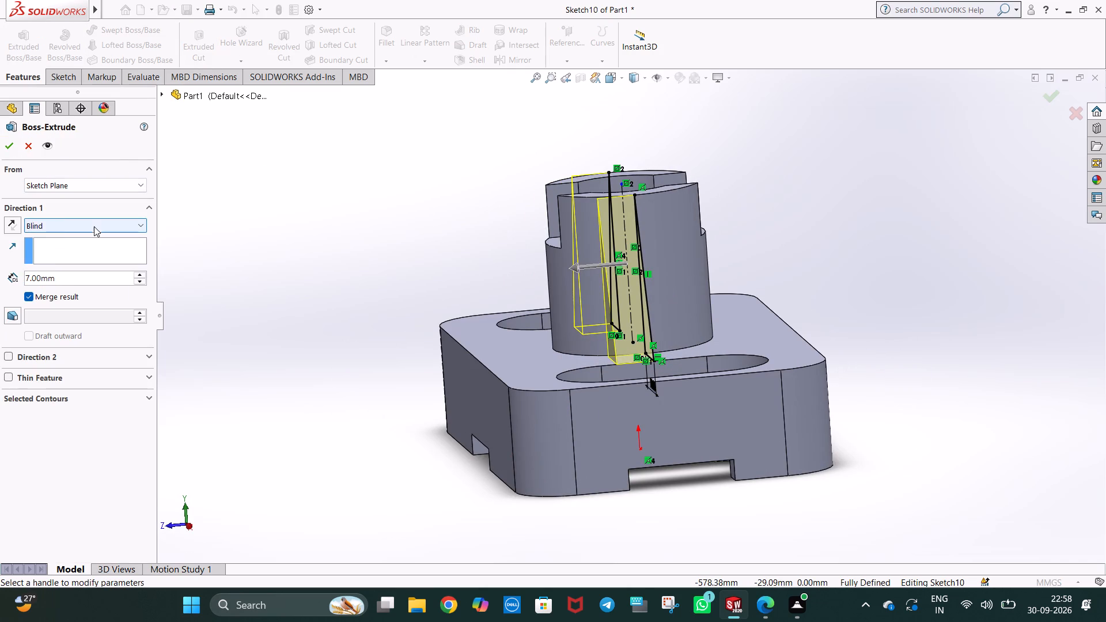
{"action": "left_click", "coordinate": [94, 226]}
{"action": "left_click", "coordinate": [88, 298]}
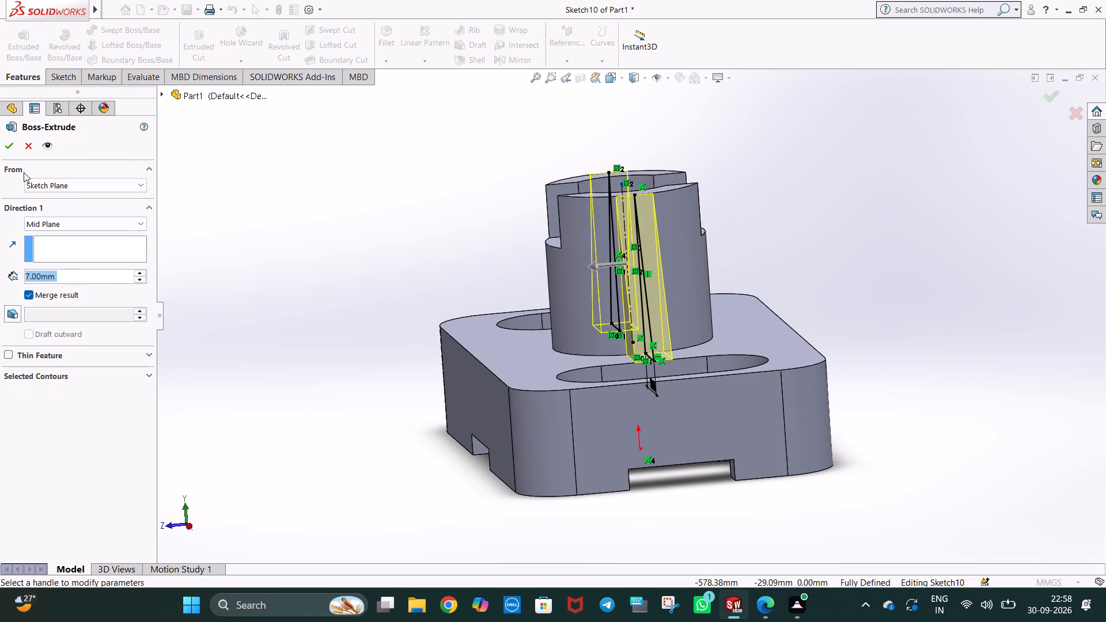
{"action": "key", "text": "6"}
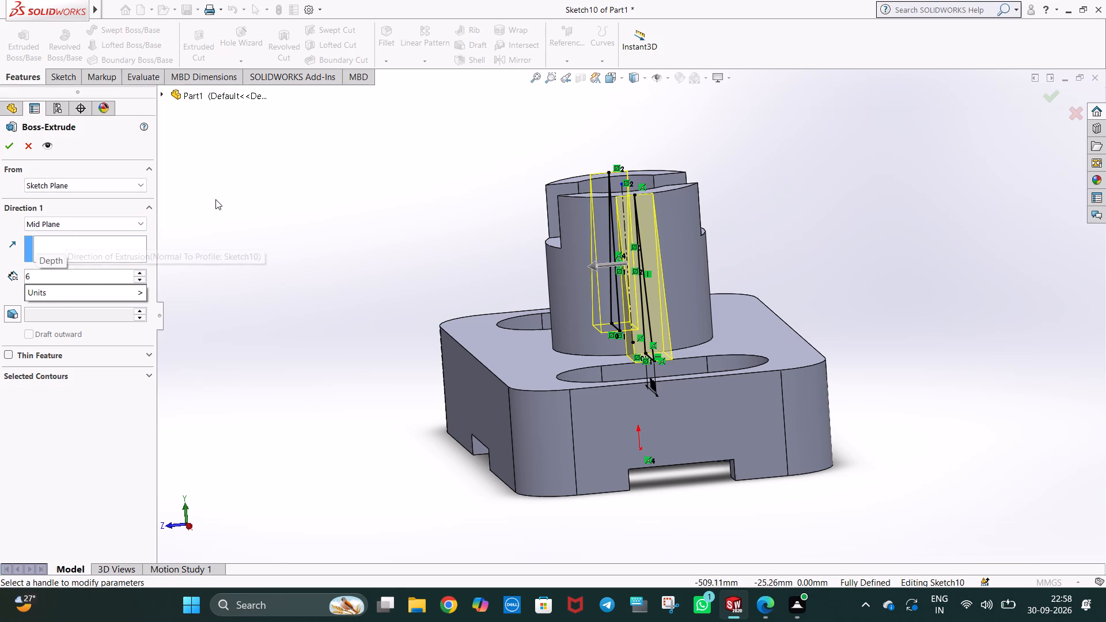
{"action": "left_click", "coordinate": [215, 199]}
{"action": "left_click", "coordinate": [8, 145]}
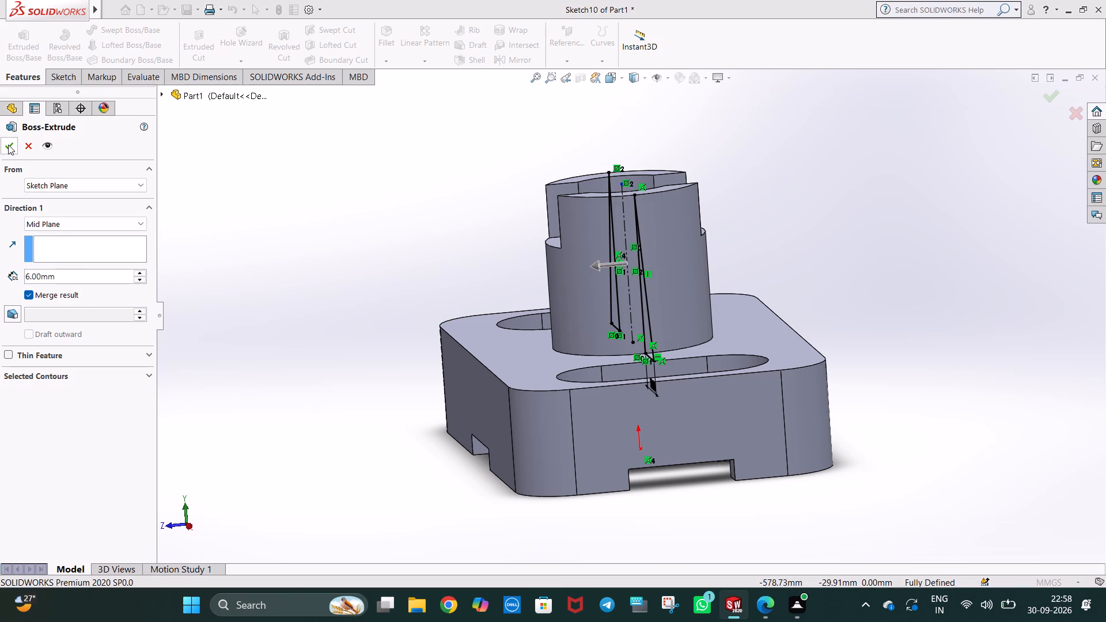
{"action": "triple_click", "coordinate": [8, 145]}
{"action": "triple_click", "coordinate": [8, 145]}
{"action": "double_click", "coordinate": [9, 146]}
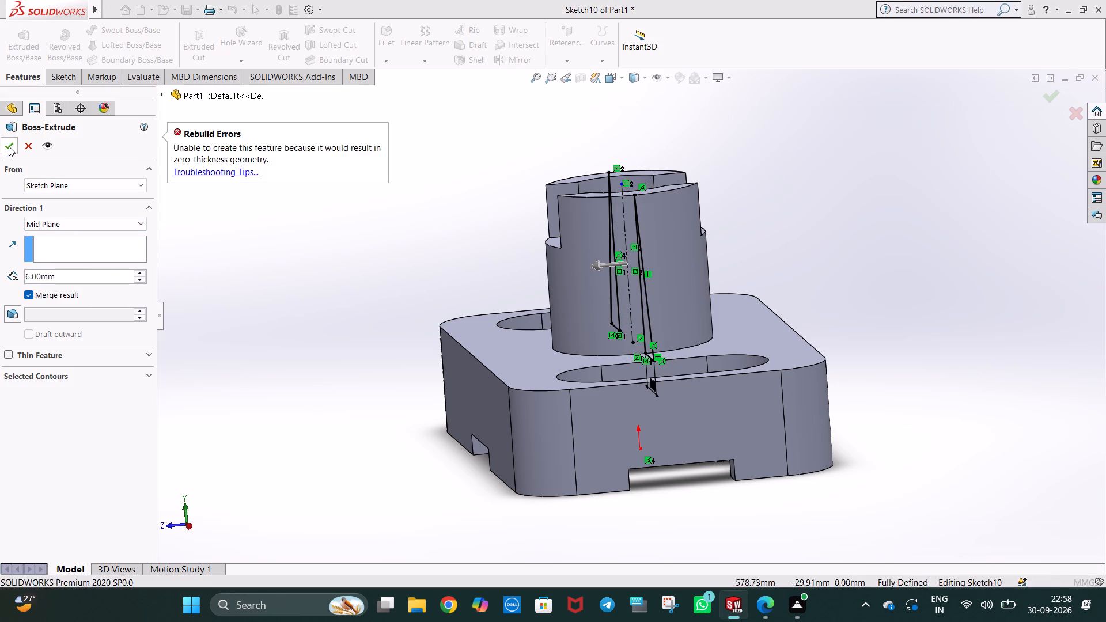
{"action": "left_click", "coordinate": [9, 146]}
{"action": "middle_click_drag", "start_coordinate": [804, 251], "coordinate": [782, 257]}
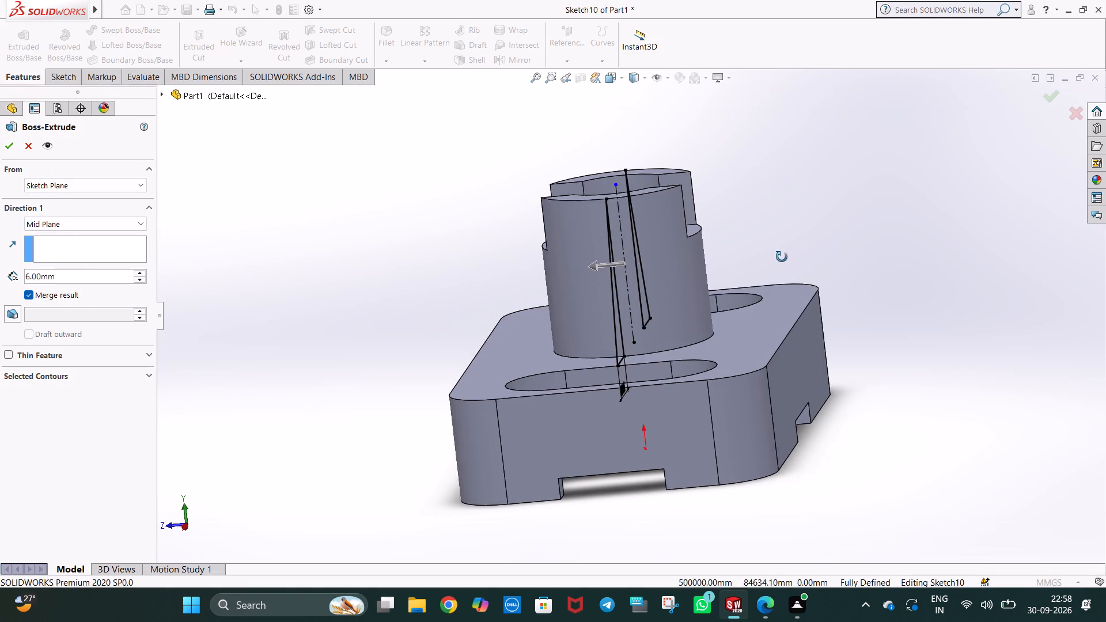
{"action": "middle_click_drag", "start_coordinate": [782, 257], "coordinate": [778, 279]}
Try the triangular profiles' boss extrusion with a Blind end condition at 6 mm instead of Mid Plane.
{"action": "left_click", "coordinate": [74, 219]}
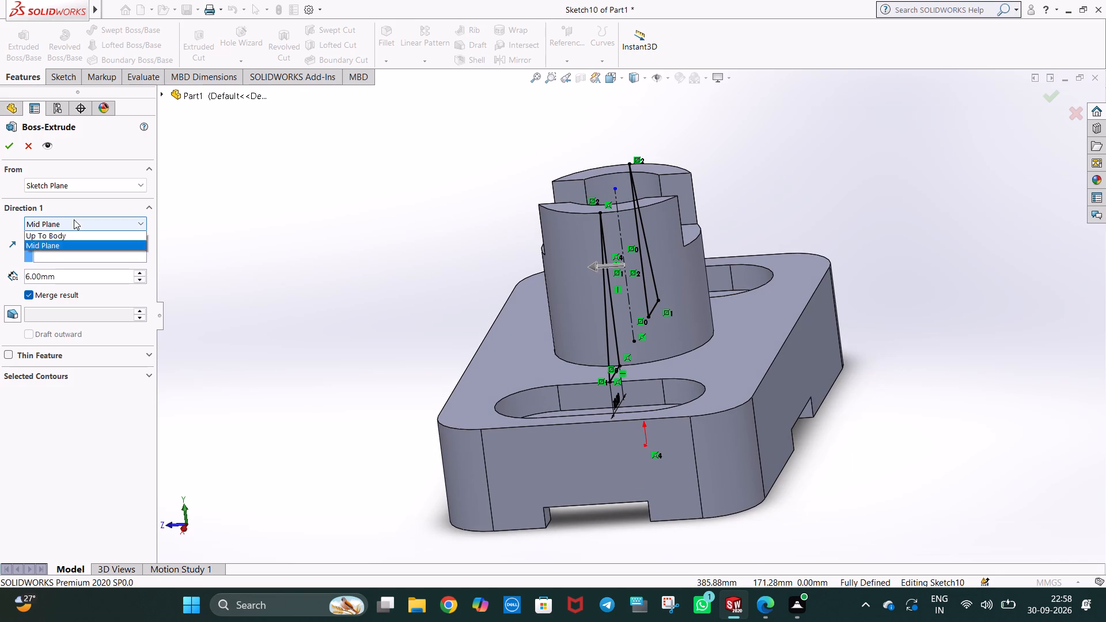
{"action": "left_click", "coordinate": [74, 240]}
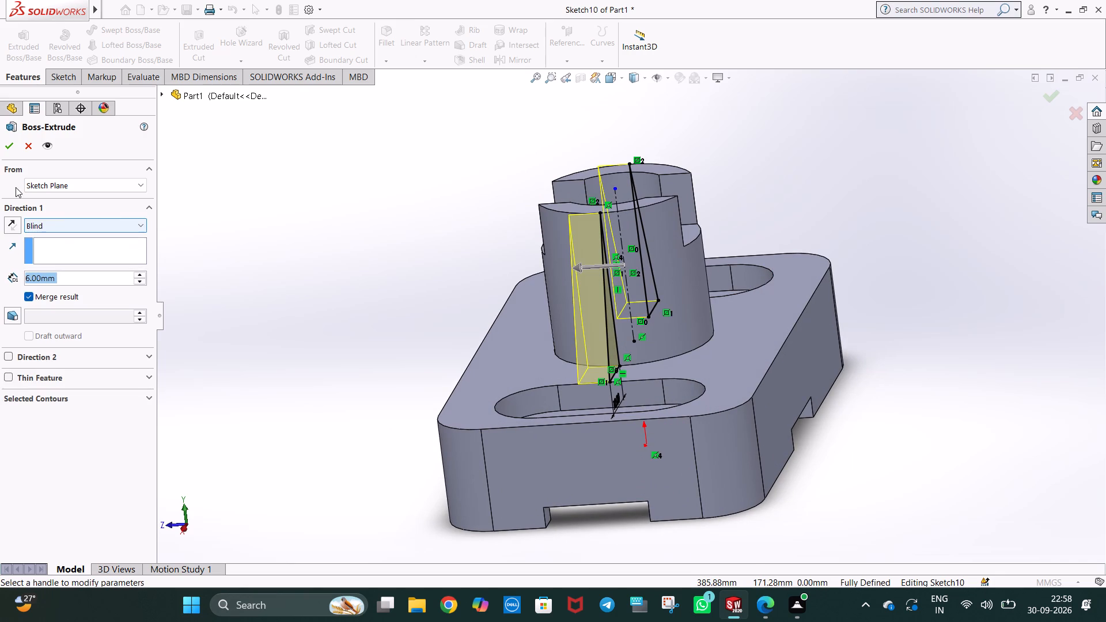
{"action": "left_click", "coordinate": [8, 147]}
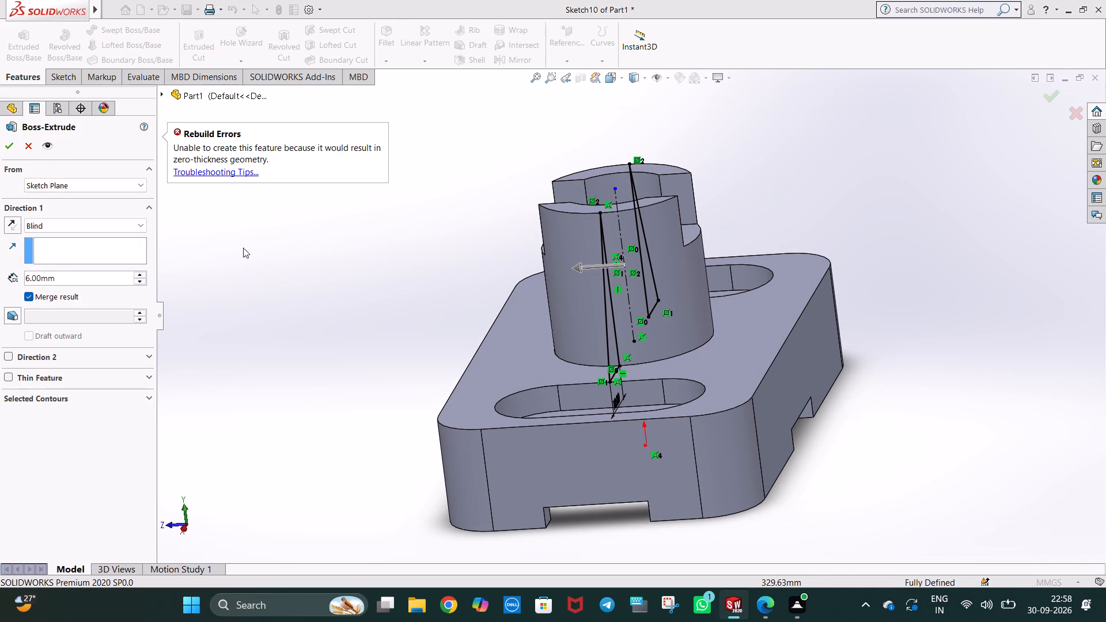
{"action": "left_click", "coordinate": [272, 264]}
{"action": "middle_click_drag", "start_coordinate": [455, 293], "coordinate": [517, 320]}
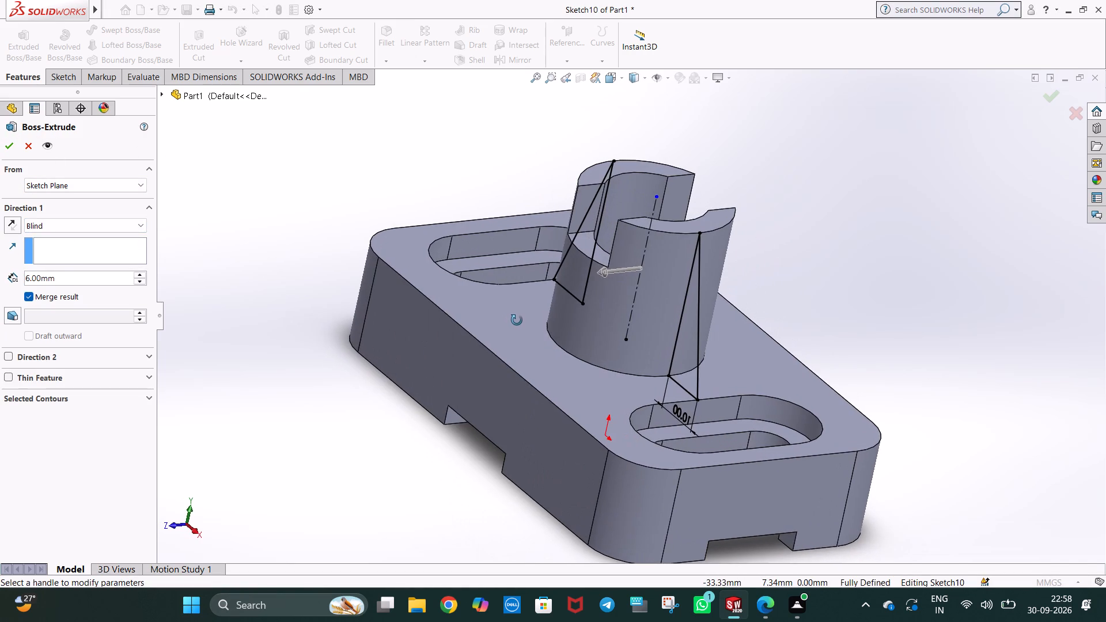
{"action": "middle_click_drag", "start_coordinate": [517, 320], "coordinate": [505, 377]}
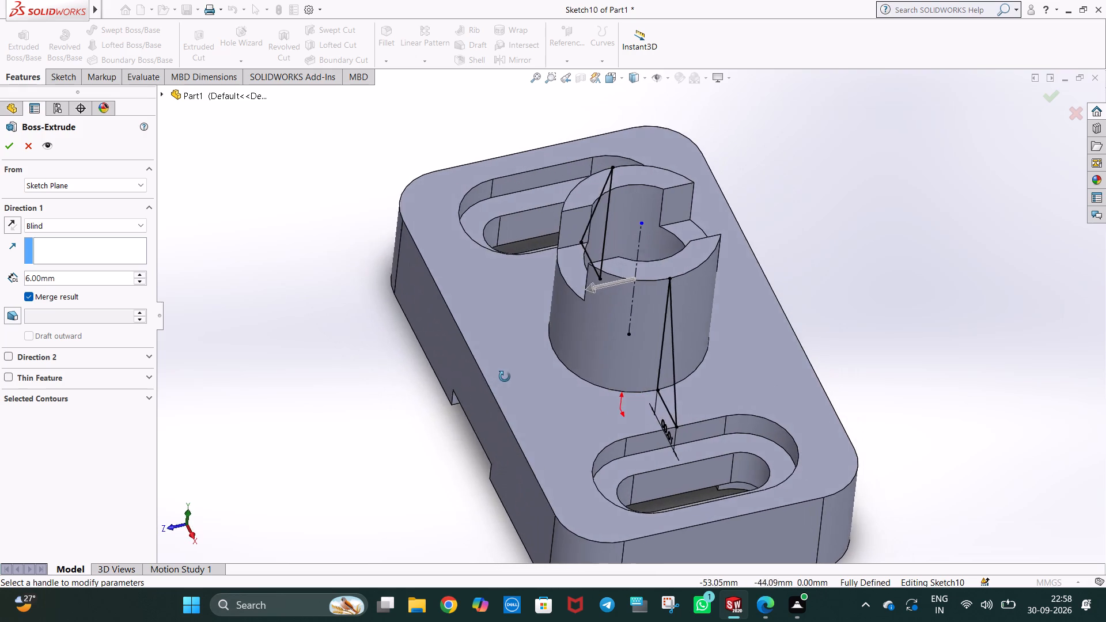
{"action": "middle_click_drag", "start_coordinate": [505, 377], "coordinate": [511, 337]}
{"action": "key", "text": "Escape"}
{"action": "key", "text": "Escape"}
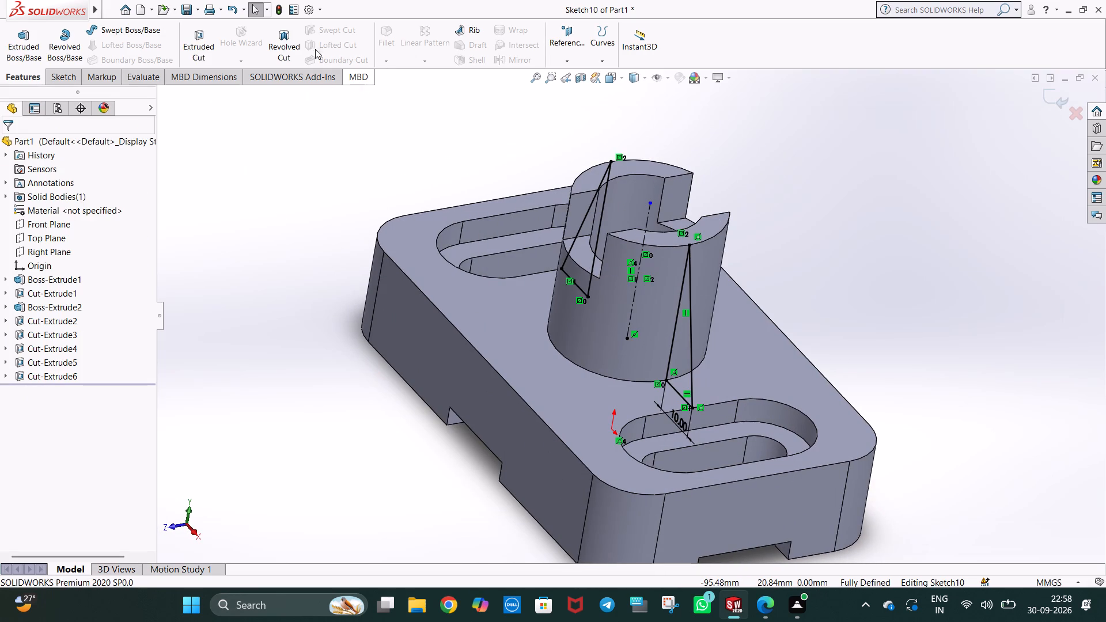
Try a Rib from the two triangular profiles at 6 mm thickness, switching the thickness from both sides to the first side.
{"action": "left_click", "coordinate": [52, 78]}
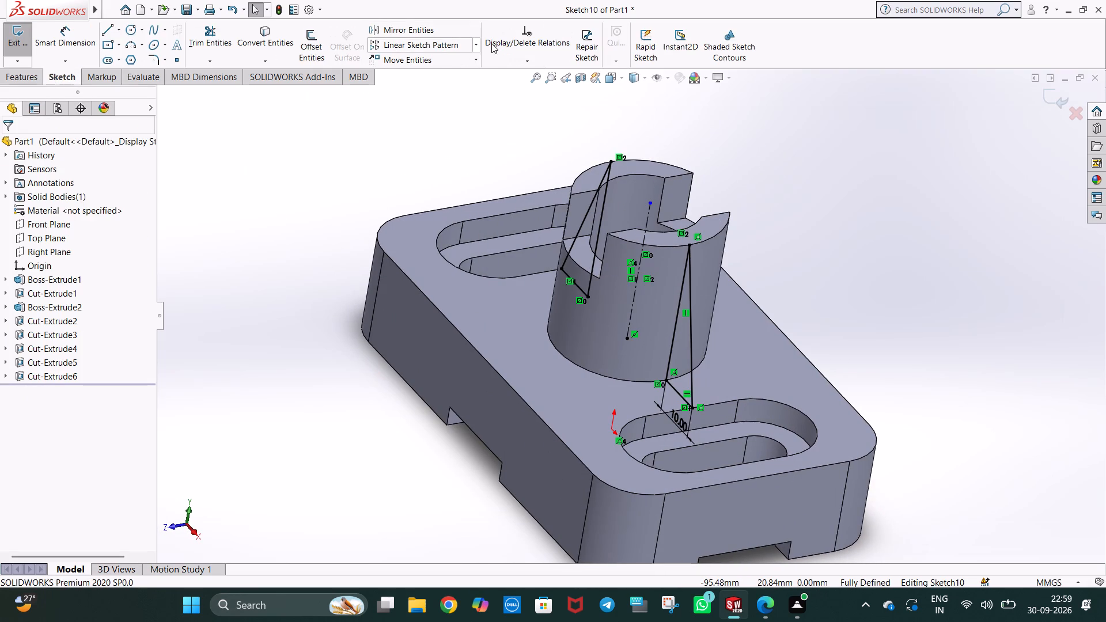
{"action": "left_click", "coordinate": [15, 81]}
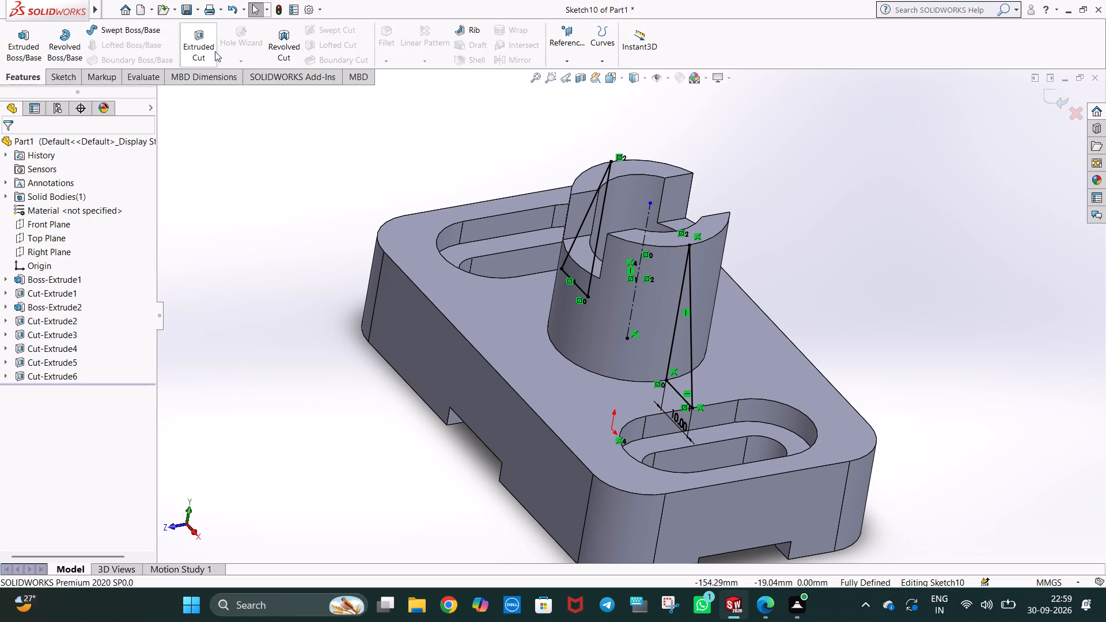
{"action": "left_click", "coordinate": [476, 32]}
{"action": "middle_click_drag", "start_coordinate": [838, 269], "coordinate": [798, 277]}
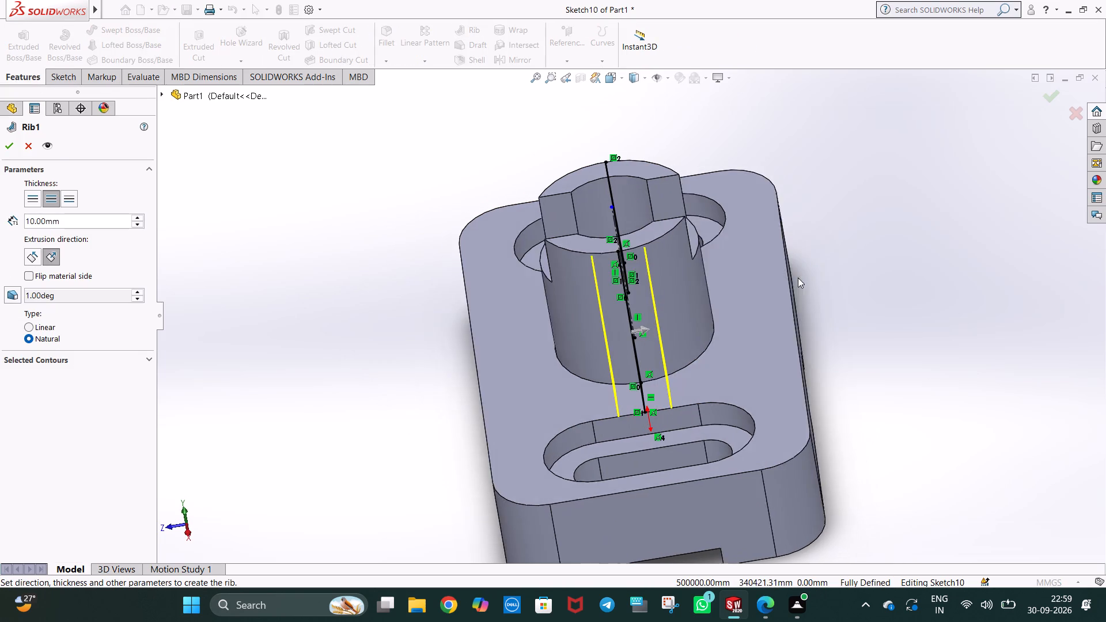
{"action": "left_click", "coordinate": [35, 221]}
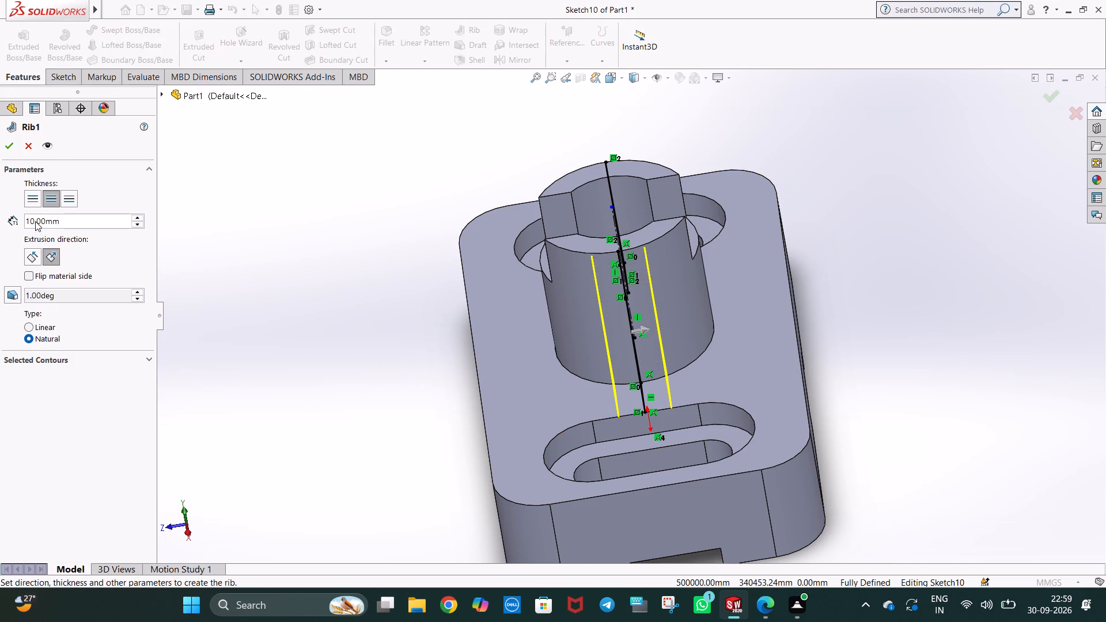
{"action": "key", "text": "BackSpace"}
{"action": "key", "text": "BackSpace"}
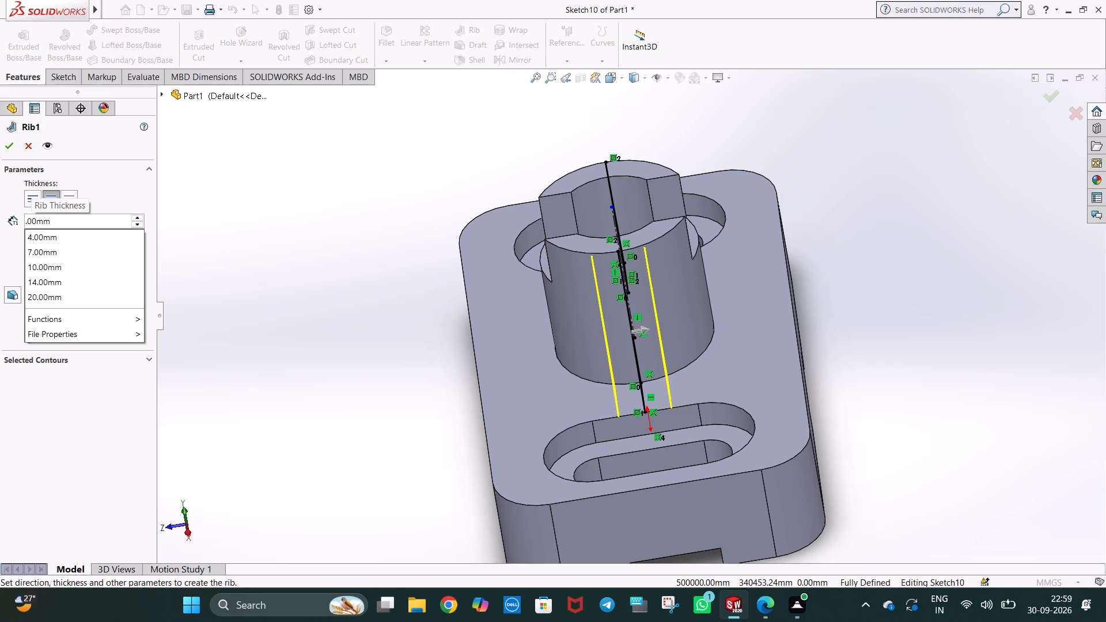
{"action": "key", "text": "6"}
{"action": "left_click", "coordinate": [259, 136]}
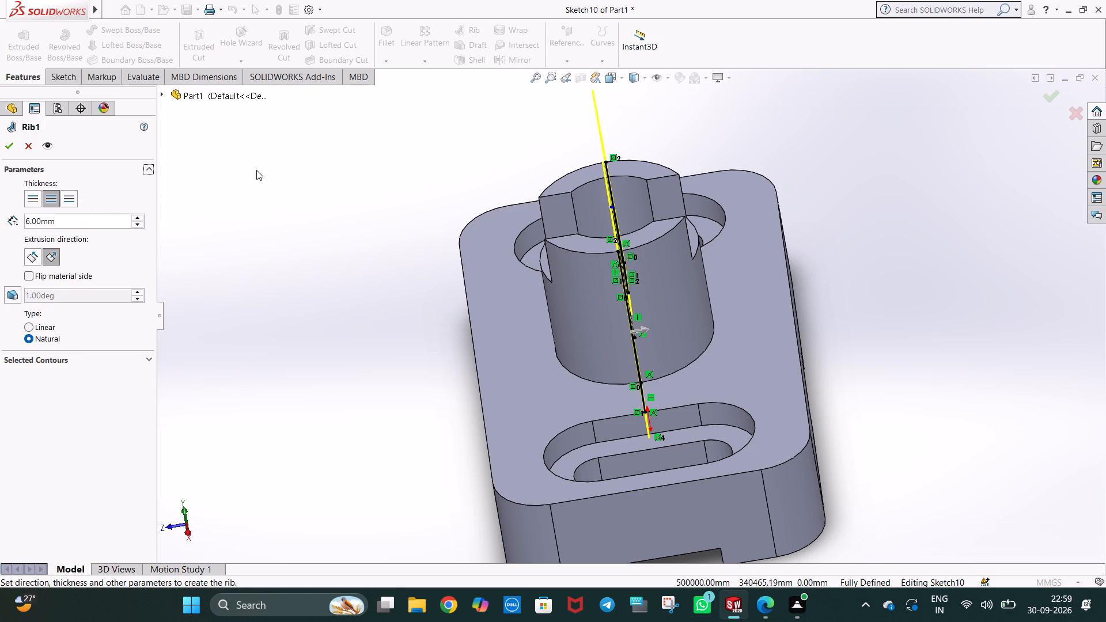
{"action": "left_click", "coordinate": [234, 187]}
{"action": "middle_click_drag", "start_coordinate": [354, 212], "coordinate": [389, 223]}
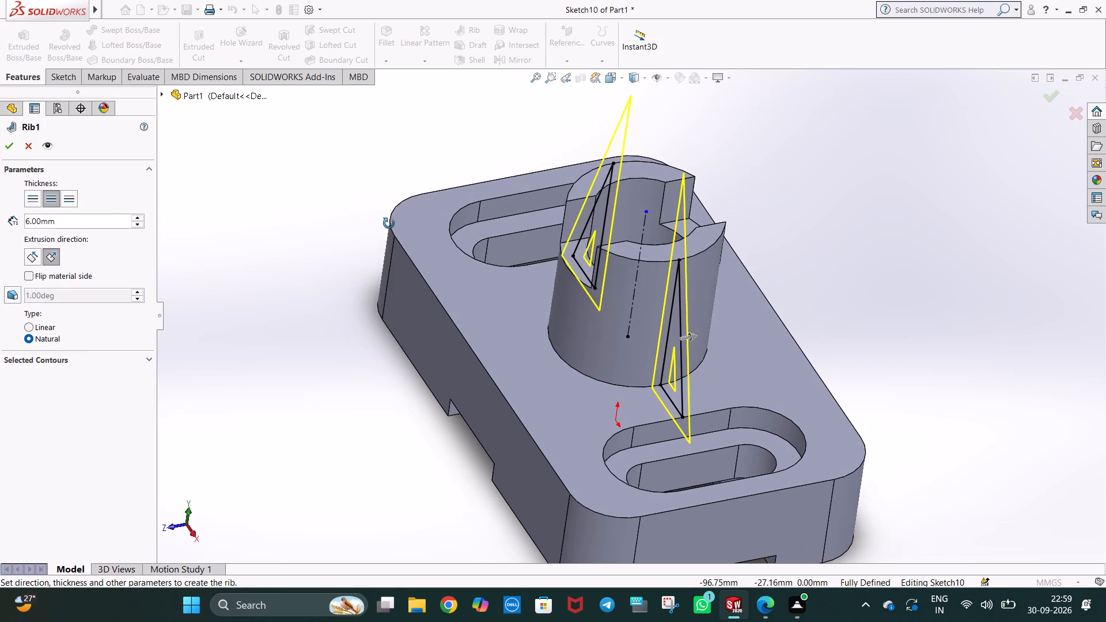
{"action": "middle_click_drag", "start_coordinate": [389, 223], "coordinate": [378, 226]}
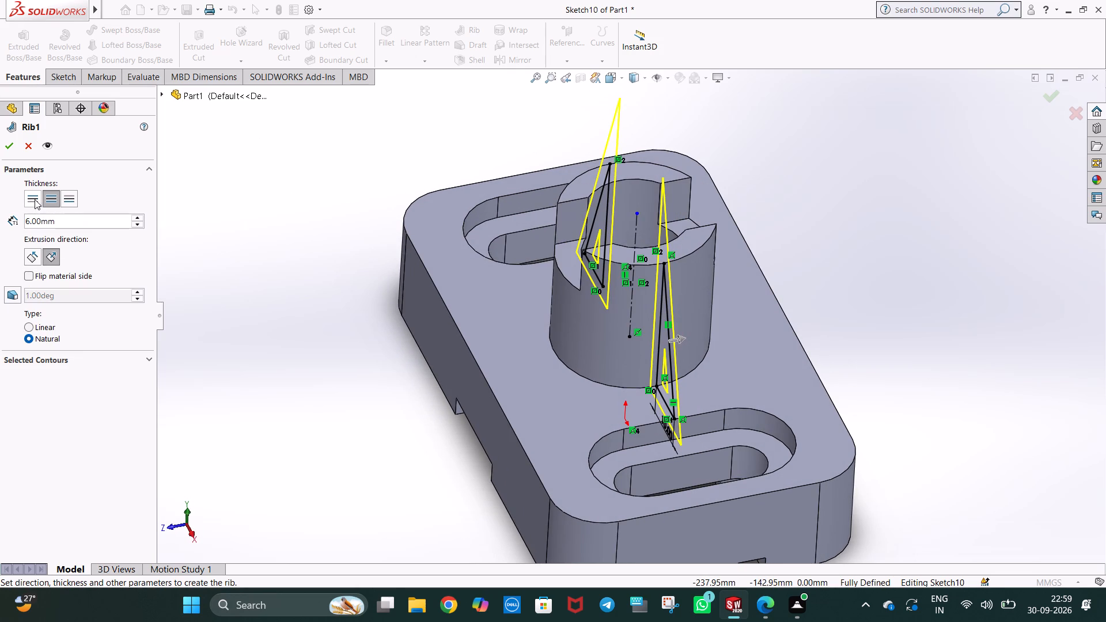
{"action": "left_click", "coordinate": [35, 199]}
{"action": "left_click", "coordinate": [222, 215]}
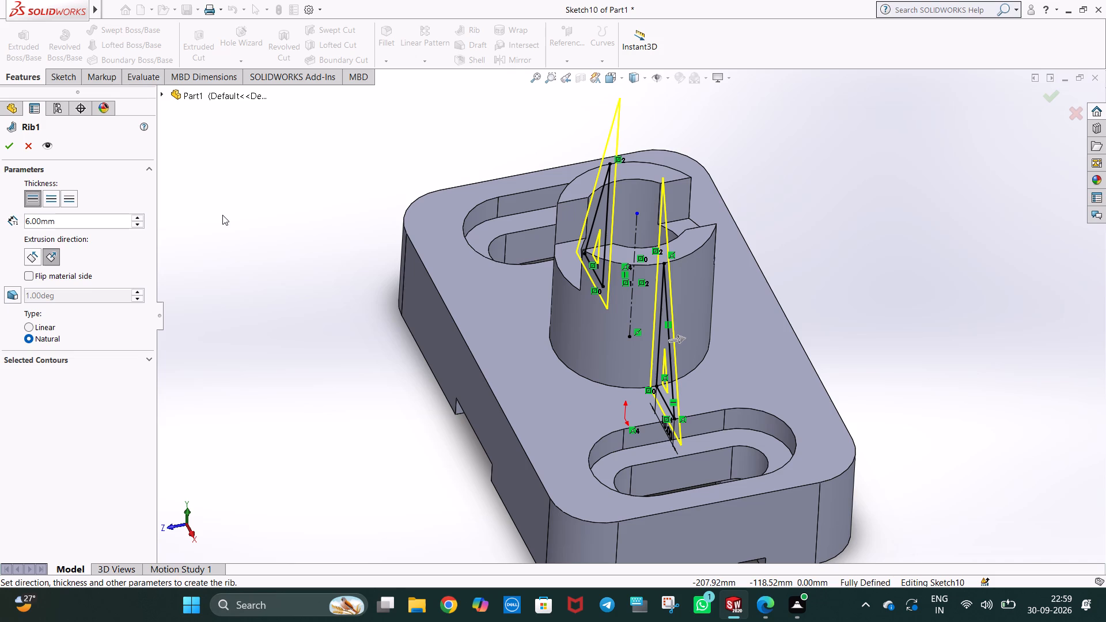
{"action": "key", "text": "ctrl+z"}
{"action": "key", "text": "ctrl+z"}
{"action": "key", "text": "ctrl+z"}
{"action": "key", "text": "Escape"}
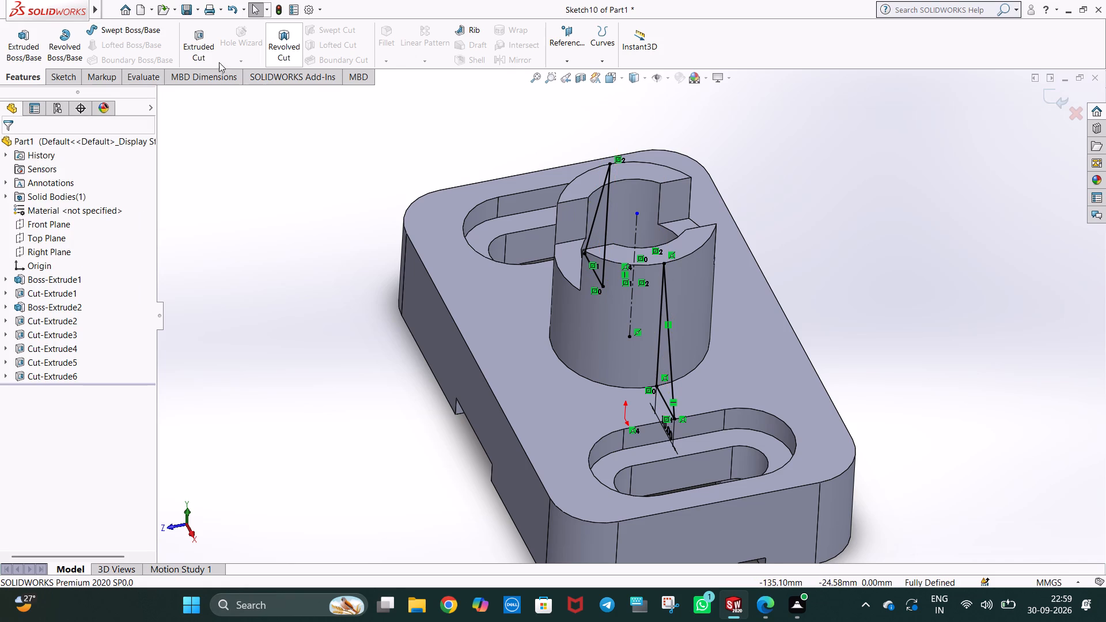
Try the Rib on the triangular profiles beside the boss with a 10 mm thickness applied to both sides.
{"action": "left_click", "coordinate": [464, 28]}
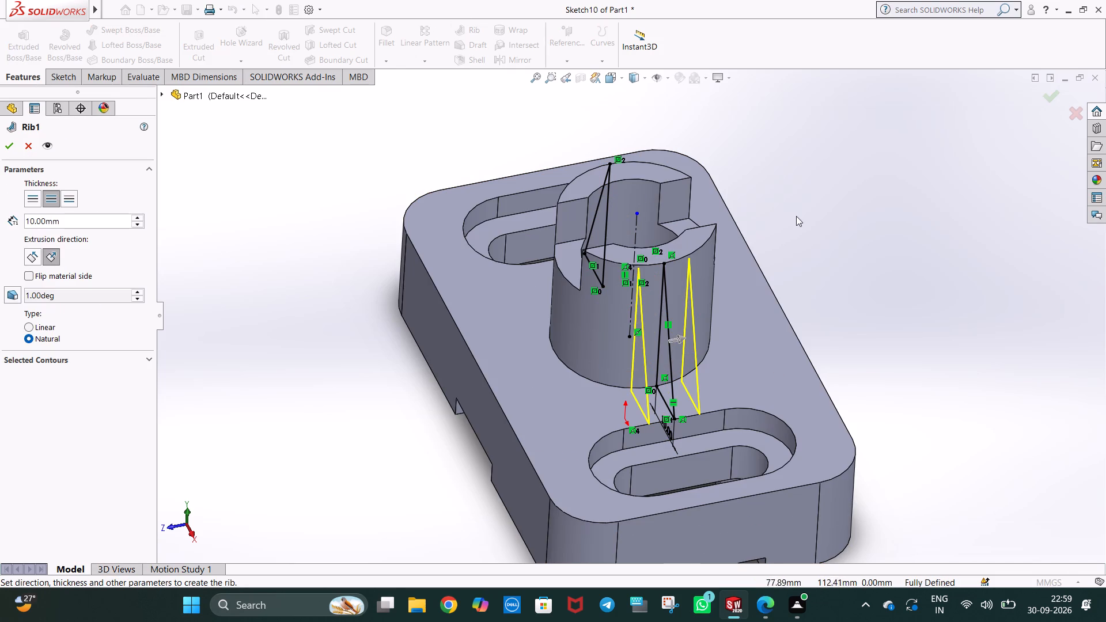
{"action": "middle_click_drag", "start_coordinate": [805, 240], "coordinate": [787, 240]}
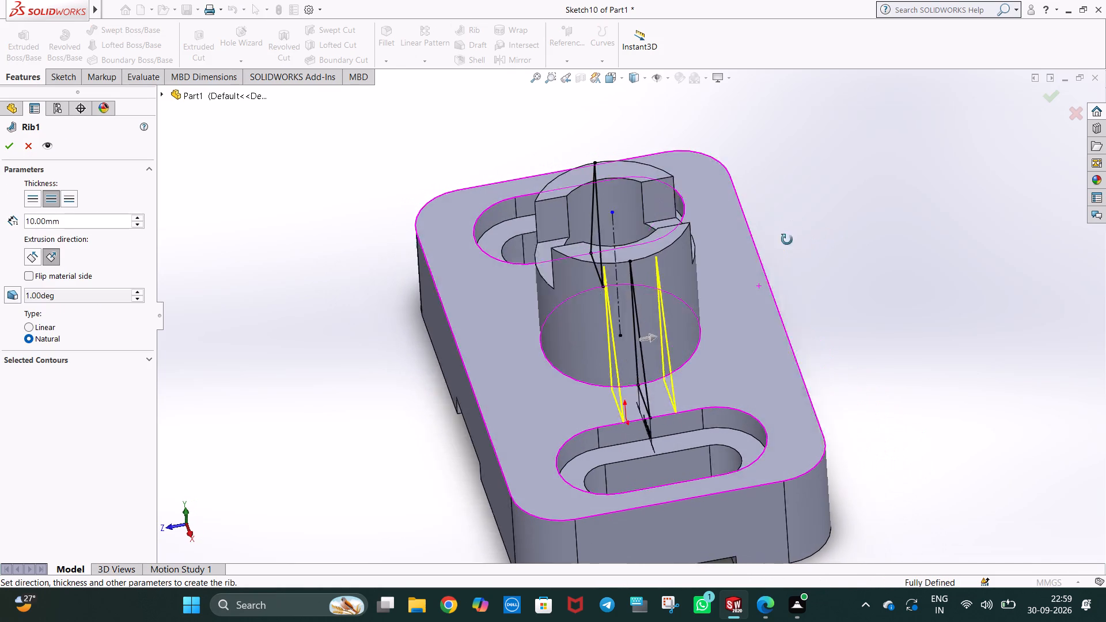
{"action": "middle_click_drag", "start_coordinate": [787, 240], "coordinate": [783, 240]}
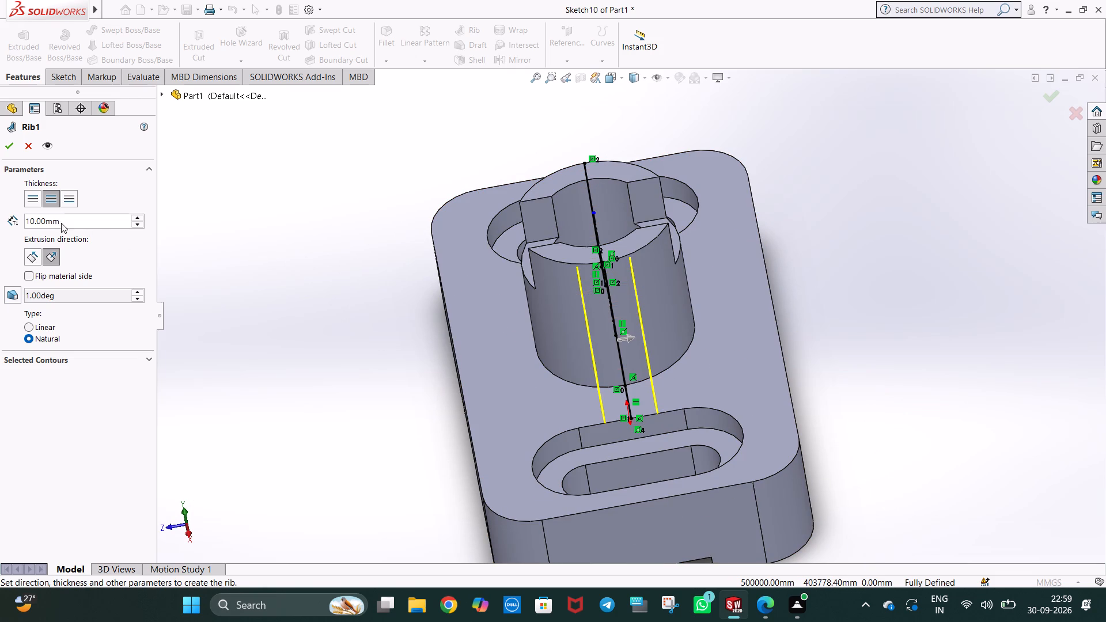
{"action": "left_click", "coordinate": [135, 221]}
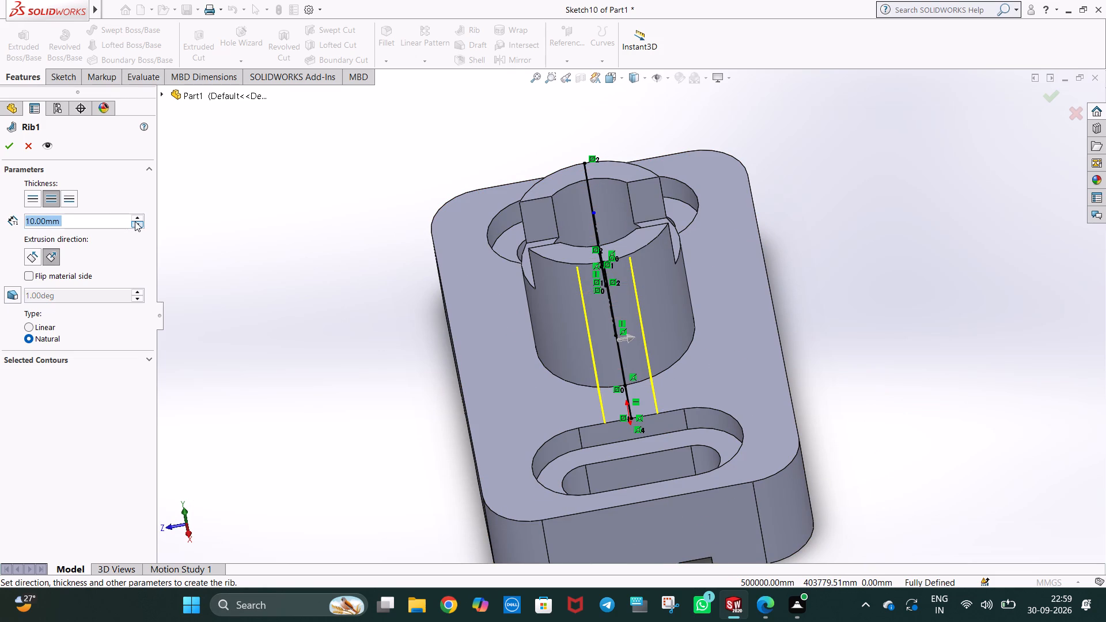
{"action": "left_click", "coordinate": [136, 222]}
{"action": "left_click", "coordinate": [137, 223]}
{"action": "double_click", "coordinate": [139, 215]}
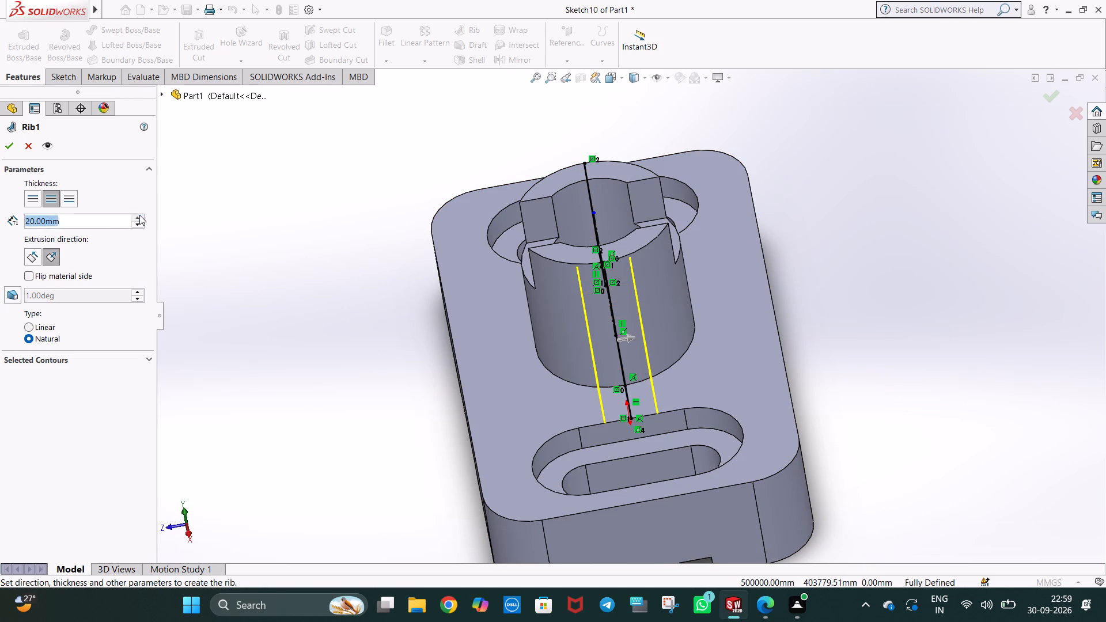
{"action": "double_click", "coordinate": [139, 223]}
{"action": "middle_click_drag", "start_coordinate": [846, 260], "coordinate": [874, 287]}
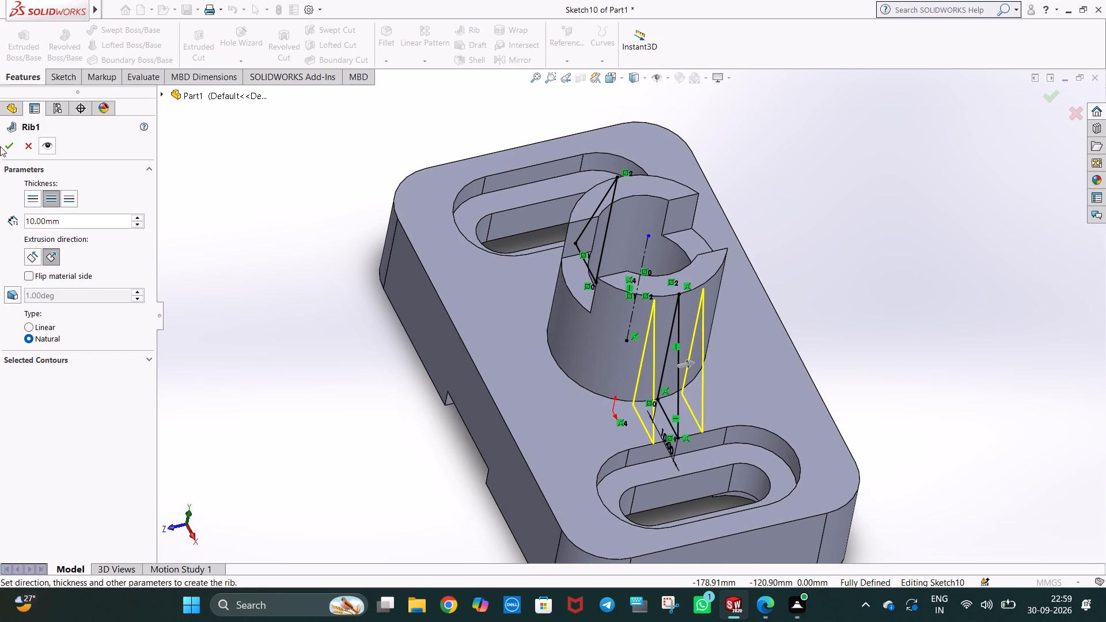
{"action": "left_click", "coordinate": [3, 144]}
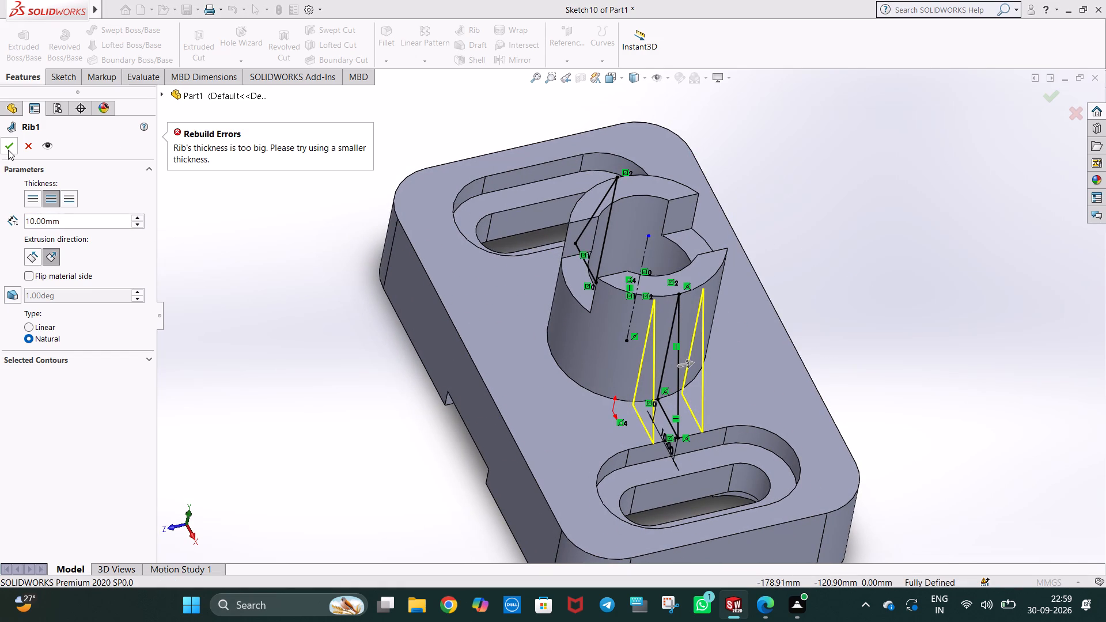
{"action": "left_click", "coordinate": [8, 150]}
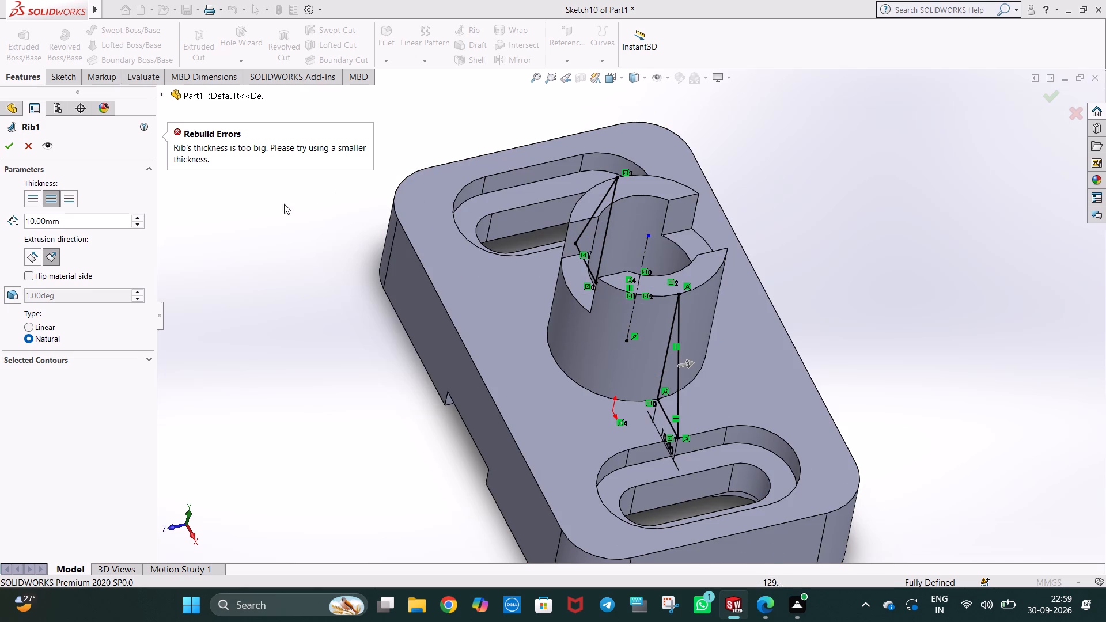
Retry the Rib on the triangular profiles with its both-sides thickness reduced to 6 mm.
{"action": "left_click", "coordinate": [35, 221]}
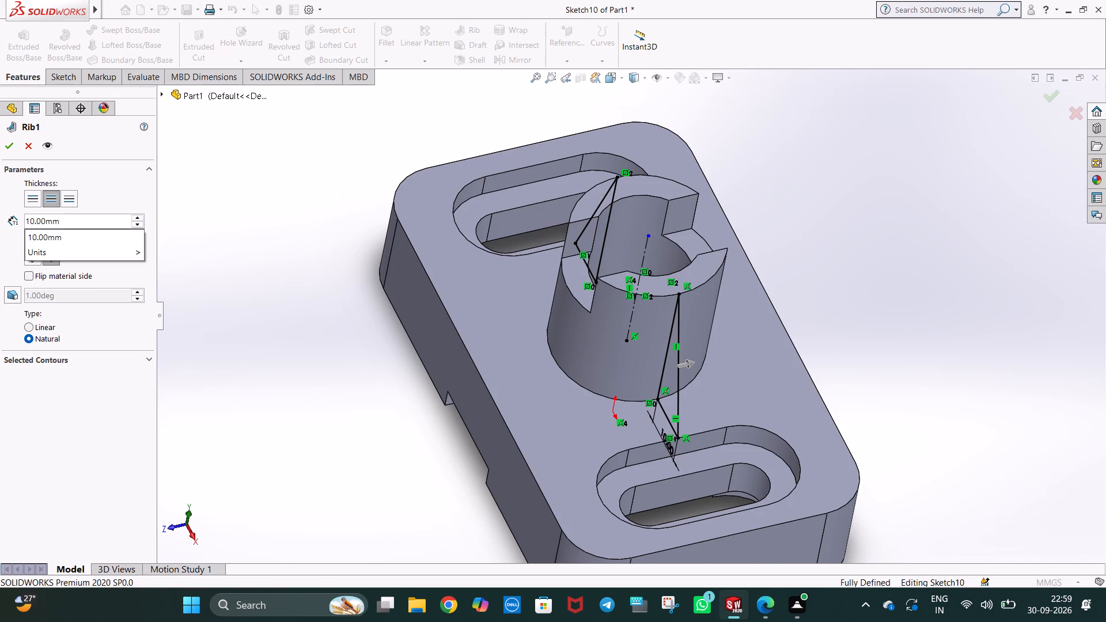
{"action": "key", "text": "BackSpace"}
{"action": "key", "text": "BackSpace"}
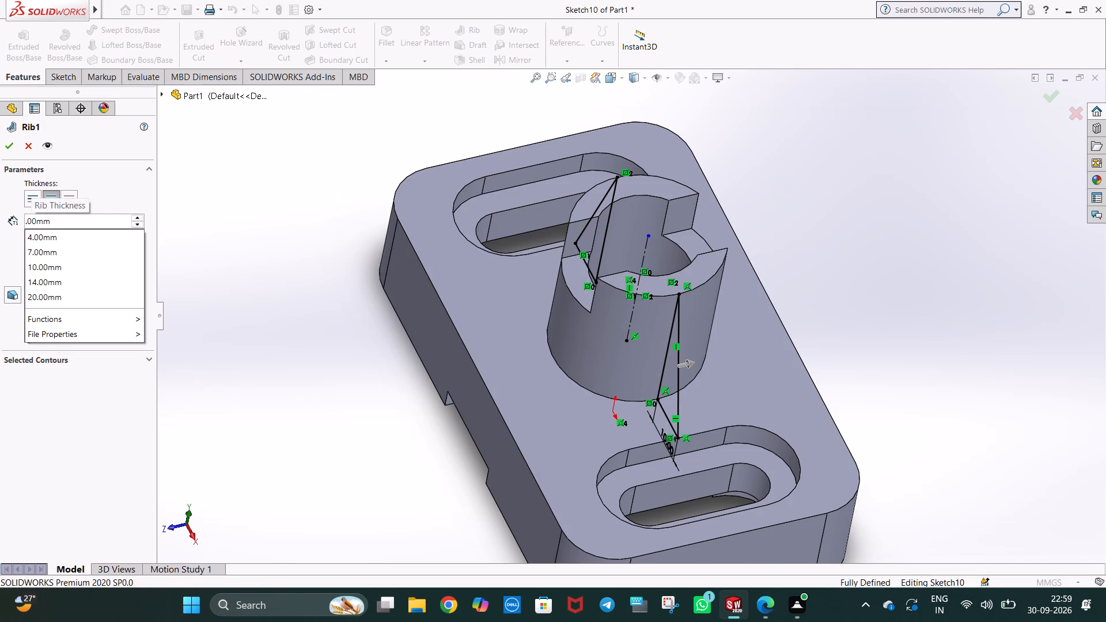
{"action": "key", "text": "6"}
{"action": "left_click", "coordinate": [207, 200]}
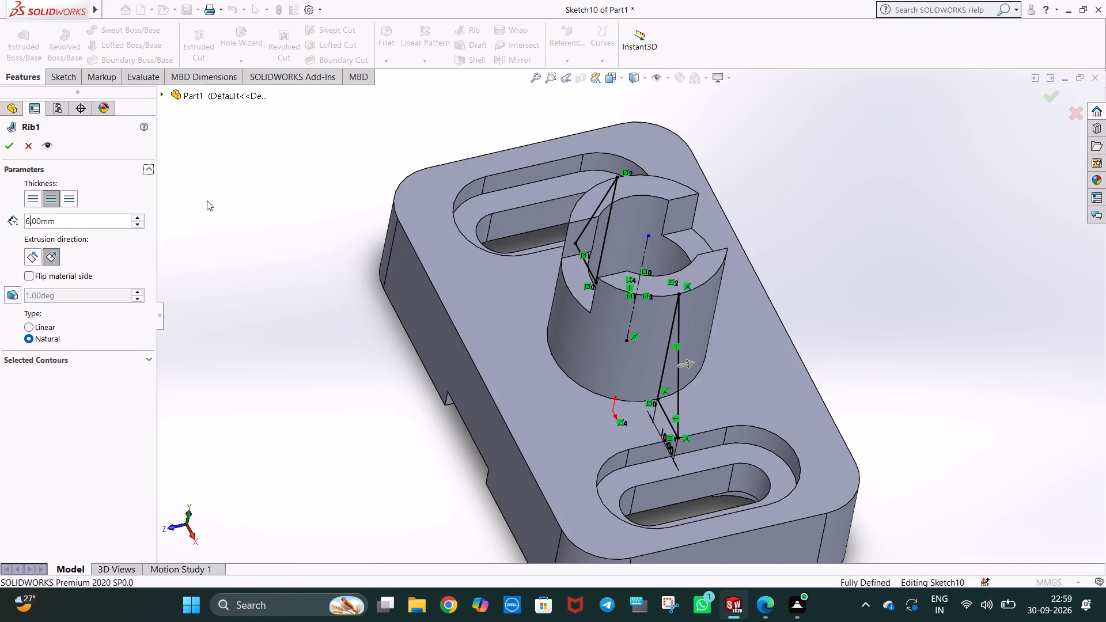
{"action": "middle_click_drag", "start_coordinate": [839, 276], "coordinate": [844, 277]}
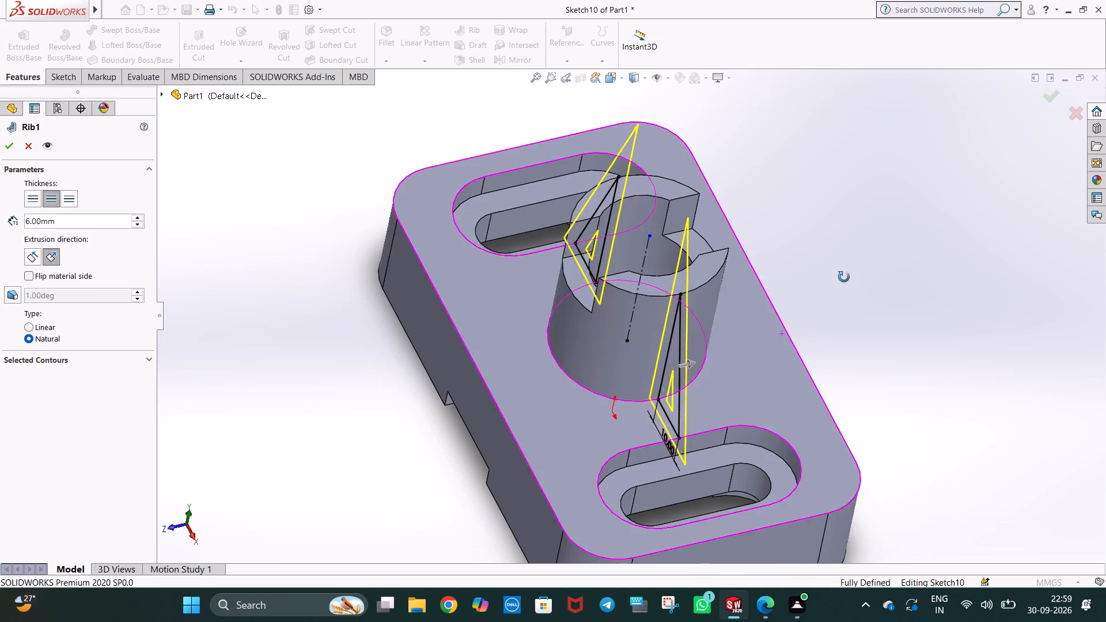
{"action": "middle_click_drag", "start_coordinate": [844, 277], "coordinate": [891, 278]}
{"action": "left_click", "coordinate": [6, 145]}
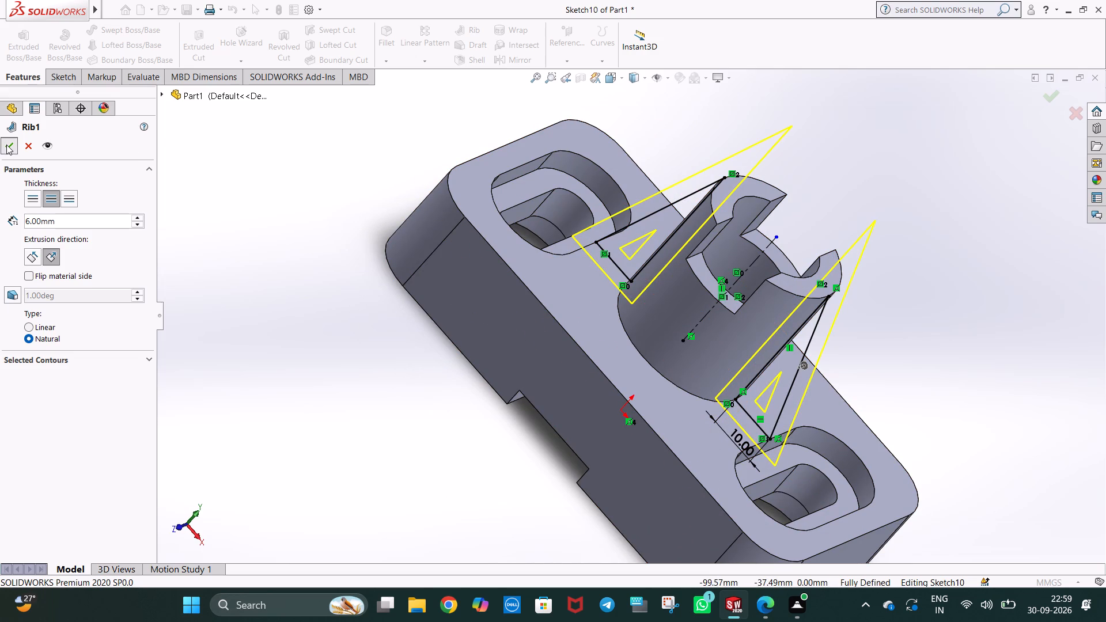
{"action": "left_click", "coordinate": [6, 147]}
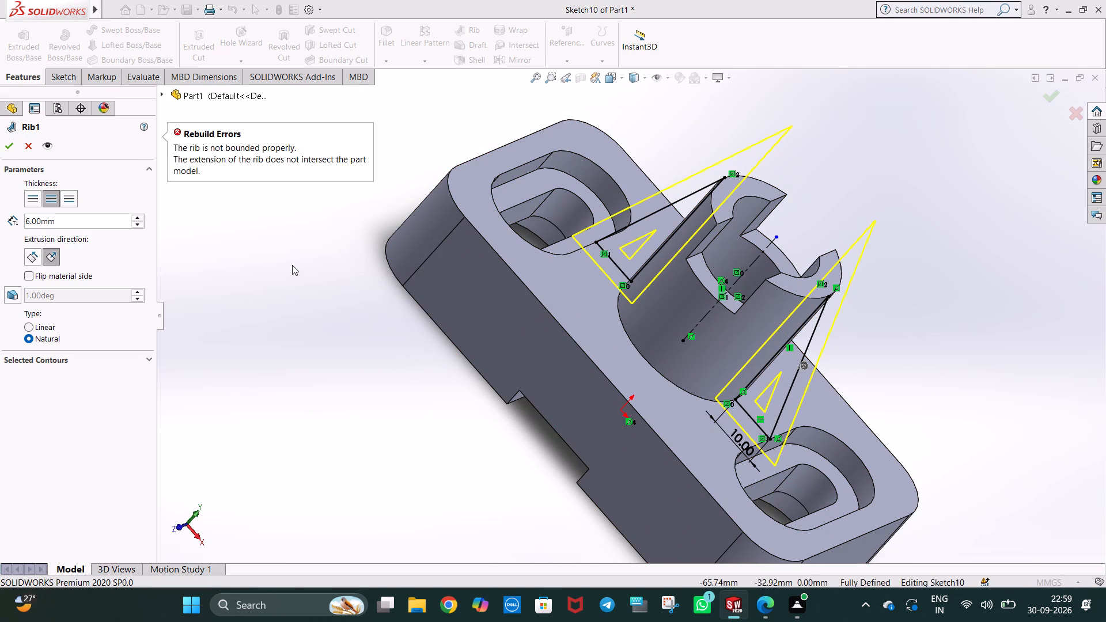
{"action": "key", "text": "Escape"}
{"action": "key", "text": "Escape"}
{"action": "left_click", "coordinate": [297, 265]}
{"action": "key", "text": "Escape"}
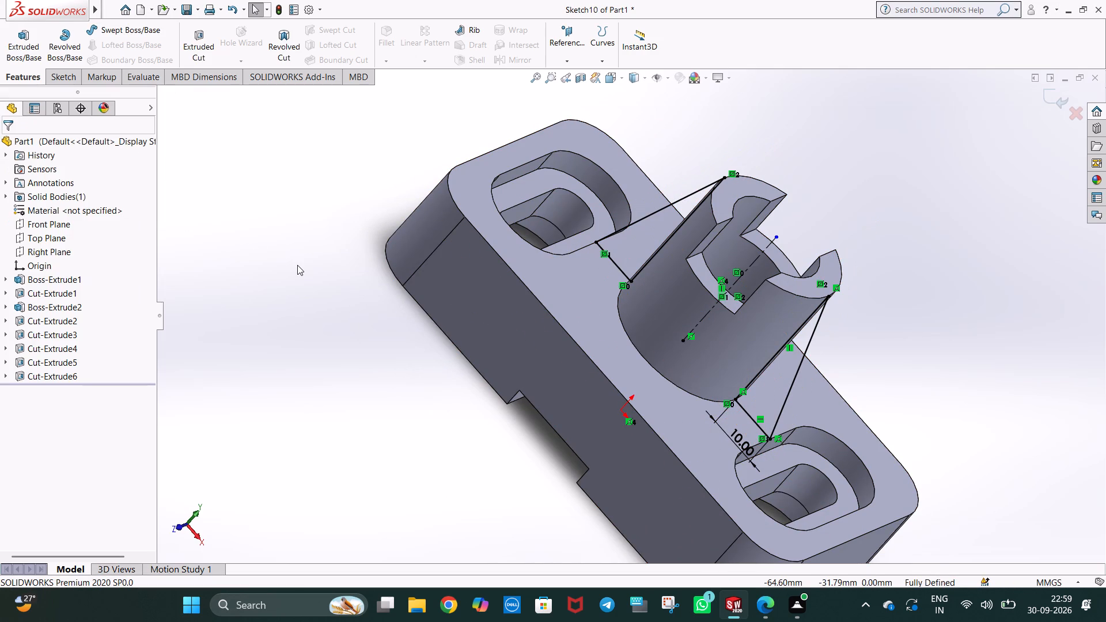
Undo the mirroring of the triangle to the boss's -X side.
{"action": "key", "text": "ctrl+z"}
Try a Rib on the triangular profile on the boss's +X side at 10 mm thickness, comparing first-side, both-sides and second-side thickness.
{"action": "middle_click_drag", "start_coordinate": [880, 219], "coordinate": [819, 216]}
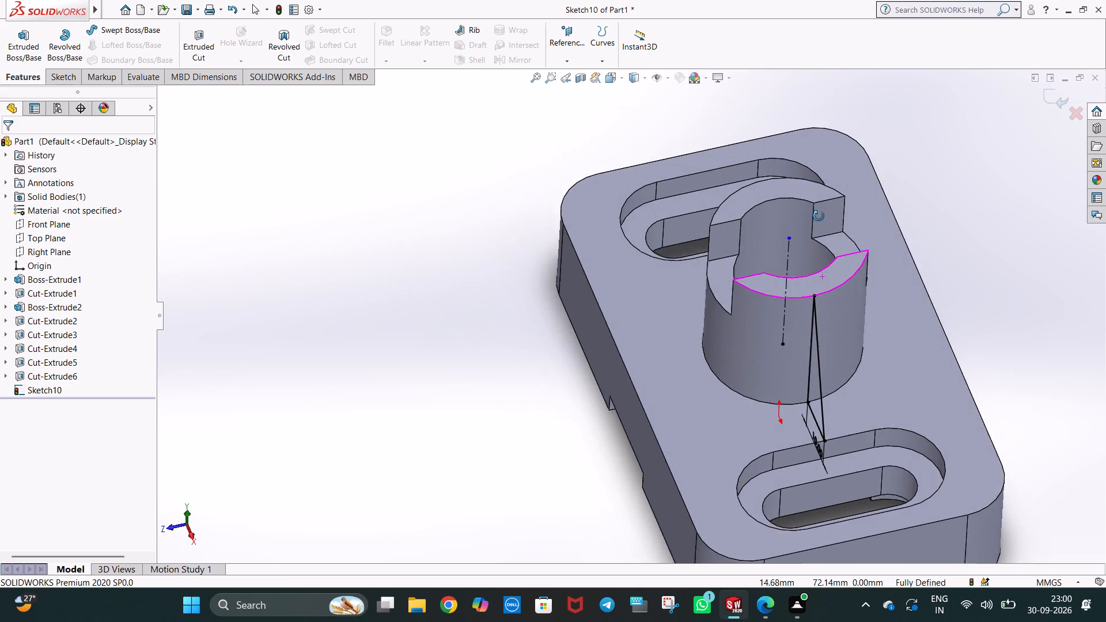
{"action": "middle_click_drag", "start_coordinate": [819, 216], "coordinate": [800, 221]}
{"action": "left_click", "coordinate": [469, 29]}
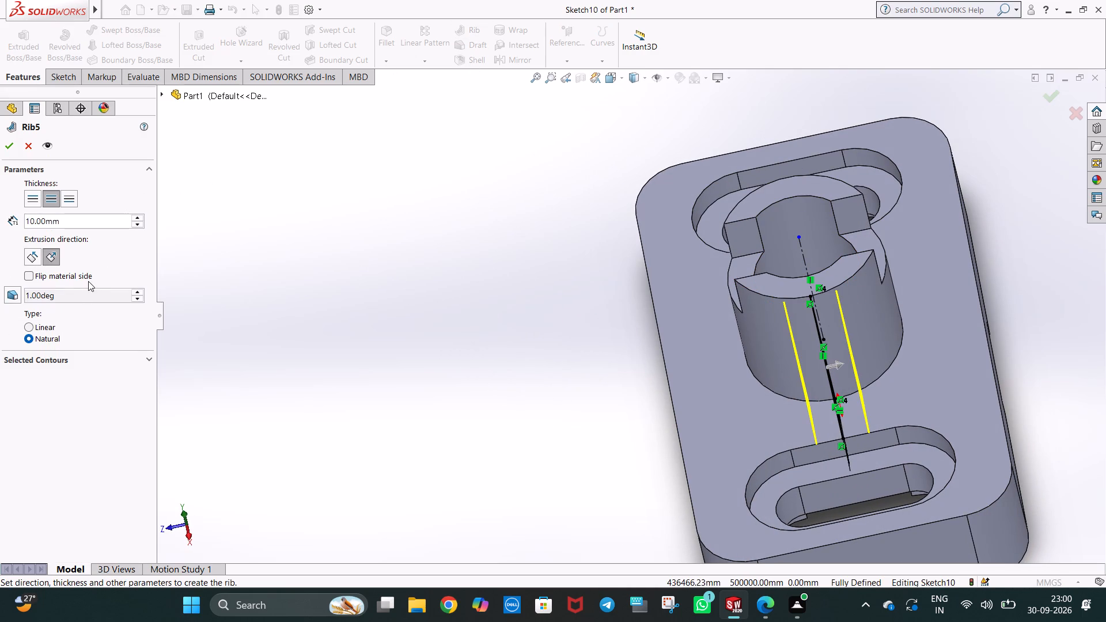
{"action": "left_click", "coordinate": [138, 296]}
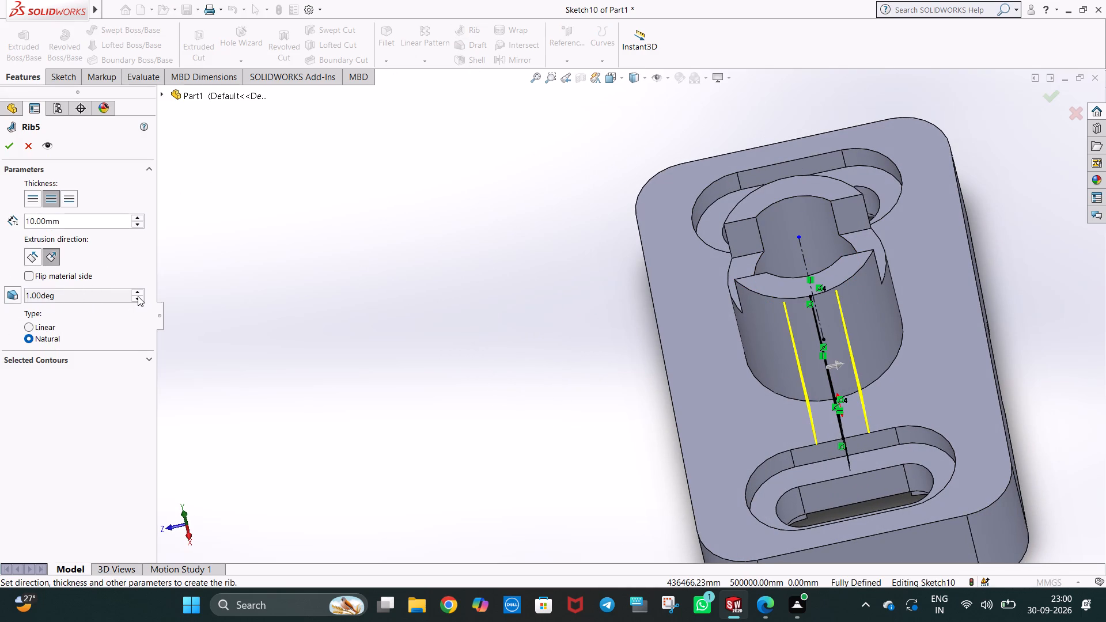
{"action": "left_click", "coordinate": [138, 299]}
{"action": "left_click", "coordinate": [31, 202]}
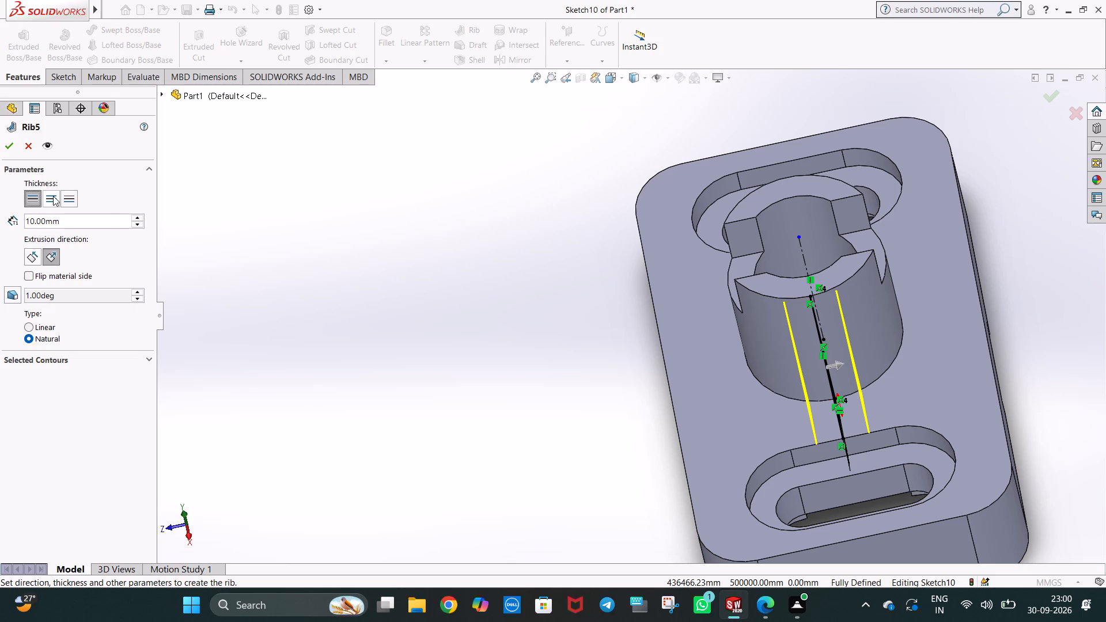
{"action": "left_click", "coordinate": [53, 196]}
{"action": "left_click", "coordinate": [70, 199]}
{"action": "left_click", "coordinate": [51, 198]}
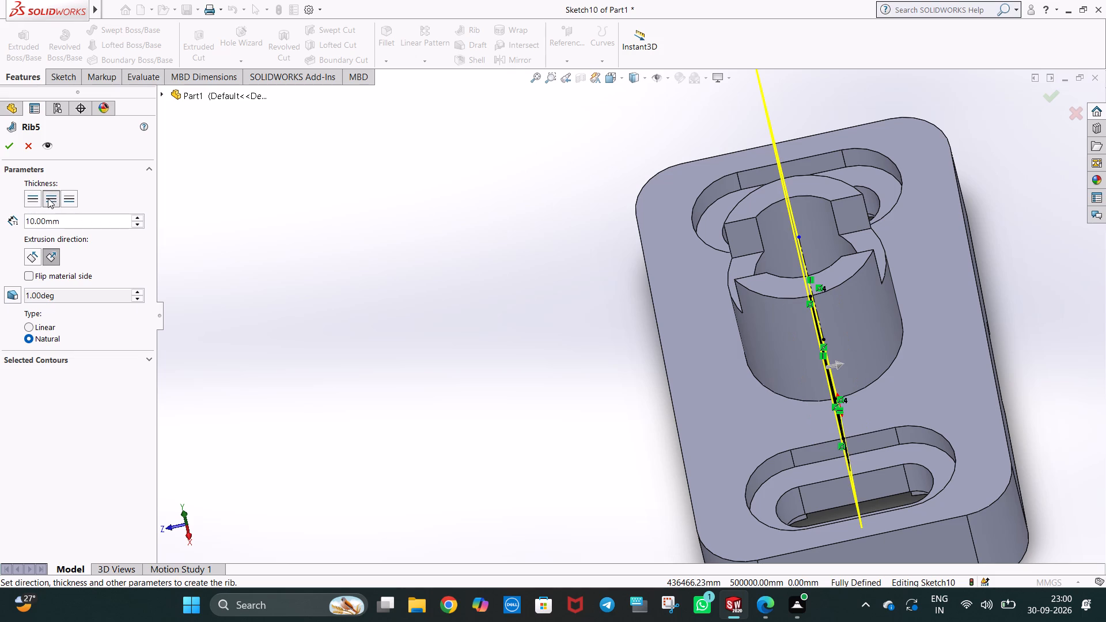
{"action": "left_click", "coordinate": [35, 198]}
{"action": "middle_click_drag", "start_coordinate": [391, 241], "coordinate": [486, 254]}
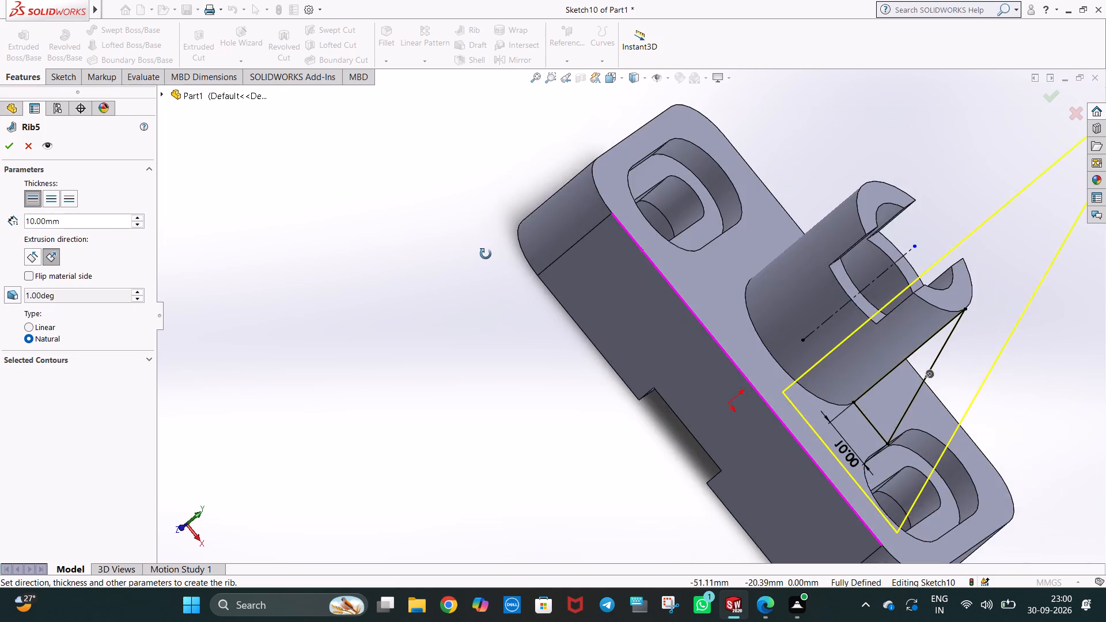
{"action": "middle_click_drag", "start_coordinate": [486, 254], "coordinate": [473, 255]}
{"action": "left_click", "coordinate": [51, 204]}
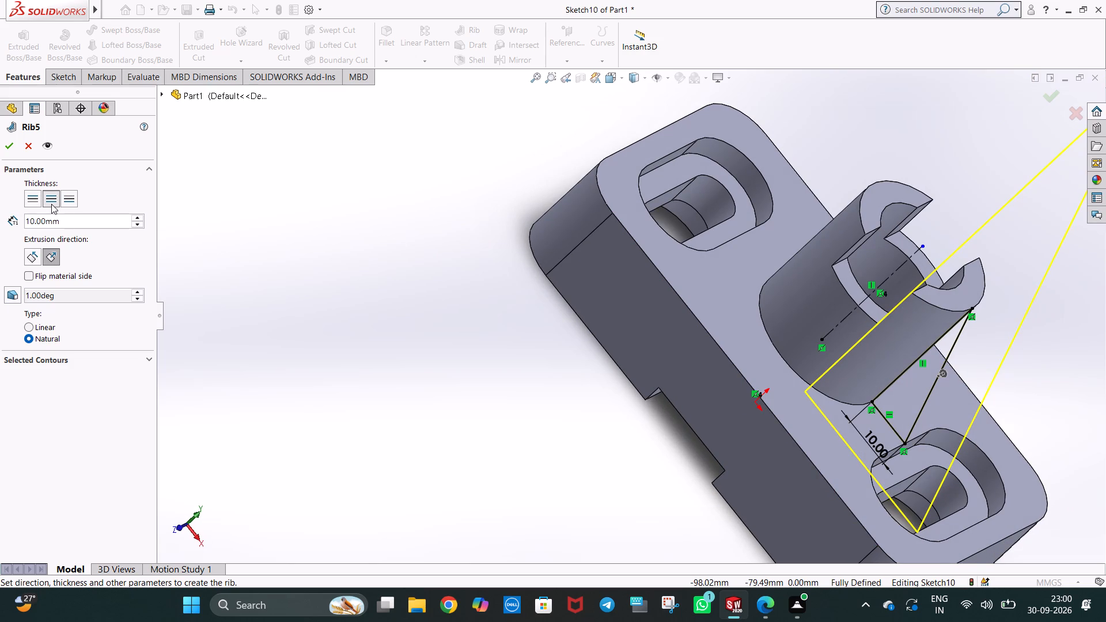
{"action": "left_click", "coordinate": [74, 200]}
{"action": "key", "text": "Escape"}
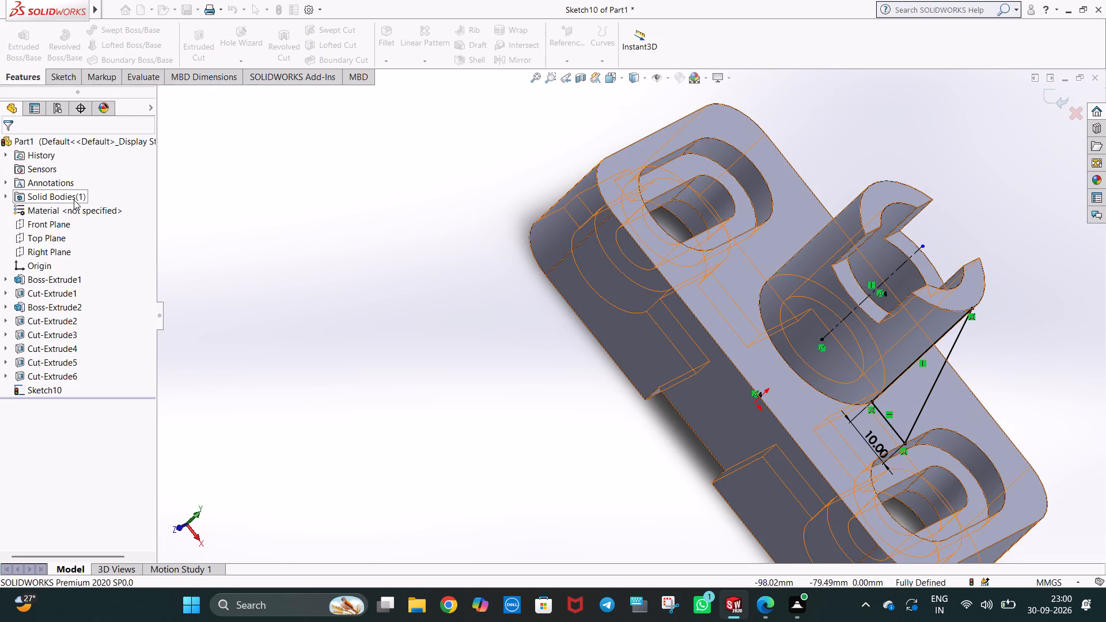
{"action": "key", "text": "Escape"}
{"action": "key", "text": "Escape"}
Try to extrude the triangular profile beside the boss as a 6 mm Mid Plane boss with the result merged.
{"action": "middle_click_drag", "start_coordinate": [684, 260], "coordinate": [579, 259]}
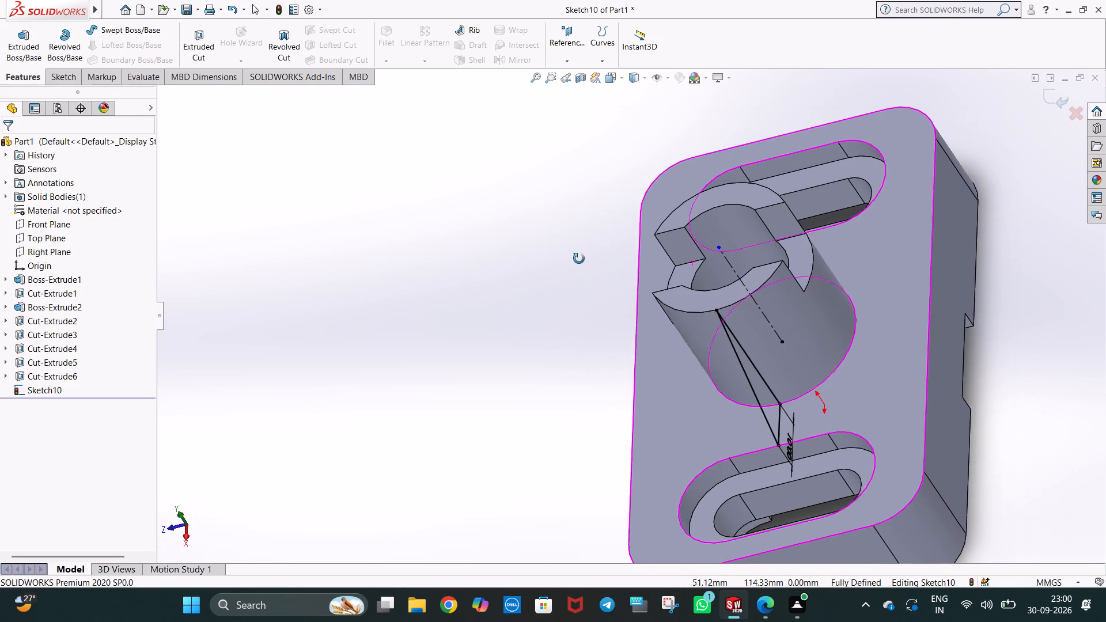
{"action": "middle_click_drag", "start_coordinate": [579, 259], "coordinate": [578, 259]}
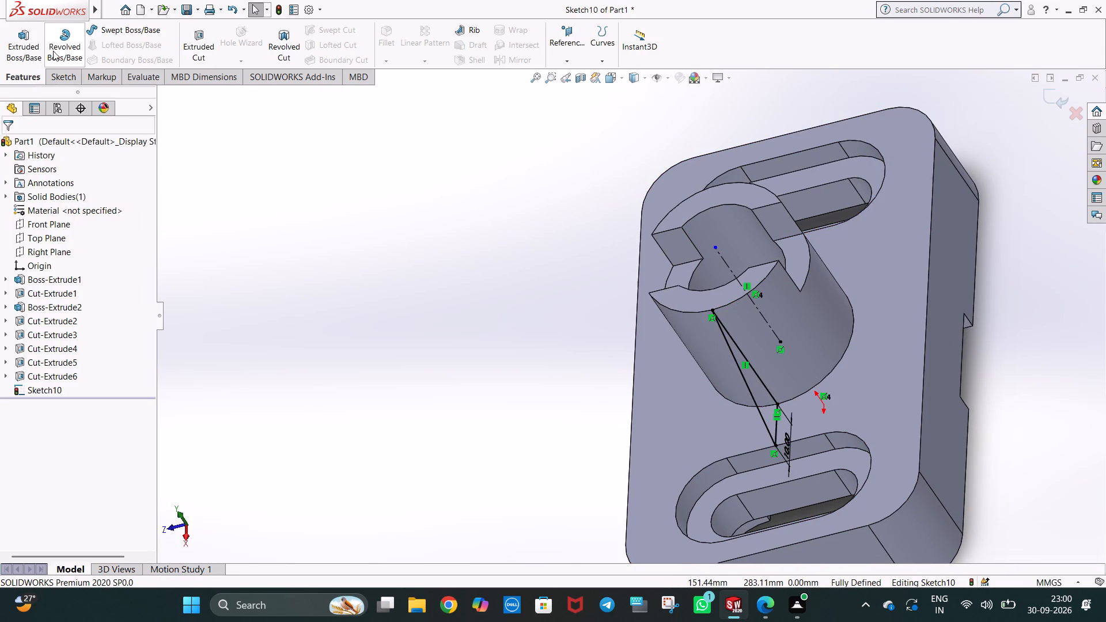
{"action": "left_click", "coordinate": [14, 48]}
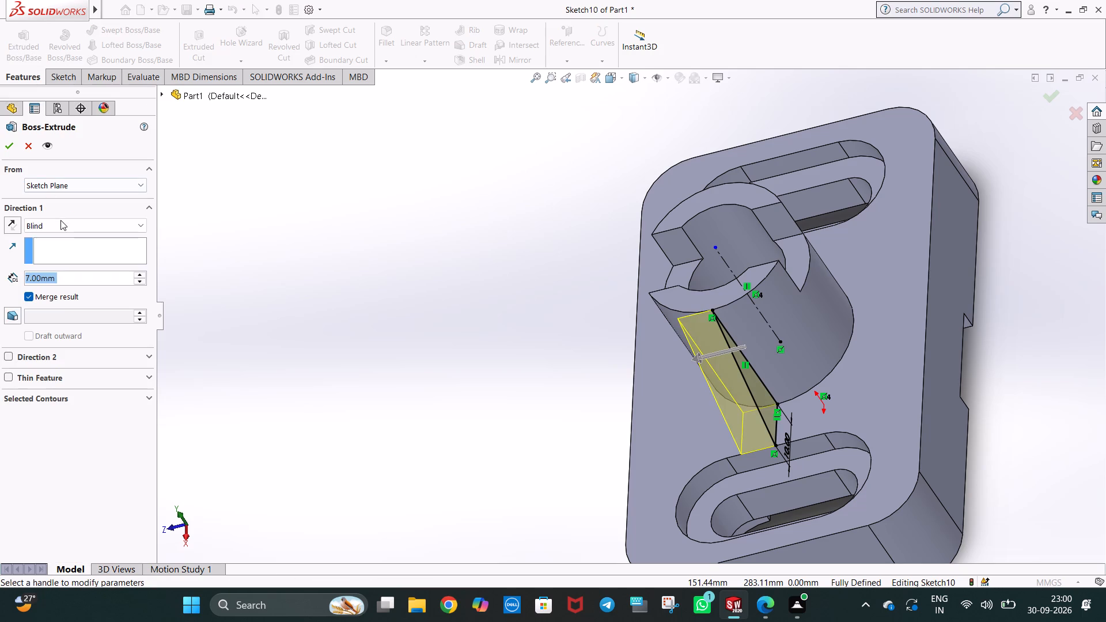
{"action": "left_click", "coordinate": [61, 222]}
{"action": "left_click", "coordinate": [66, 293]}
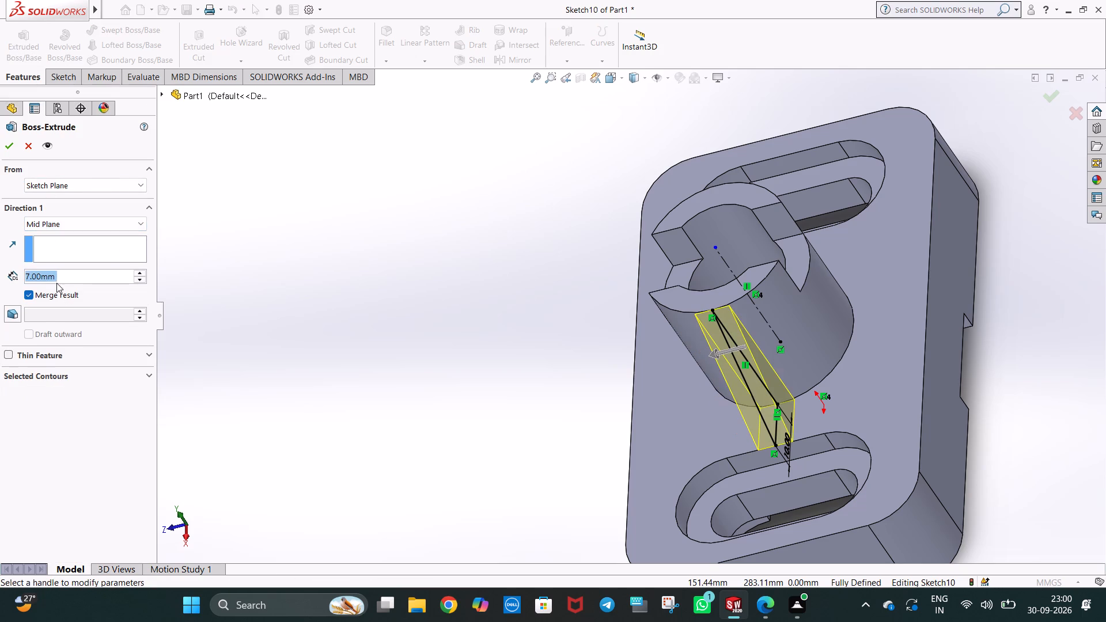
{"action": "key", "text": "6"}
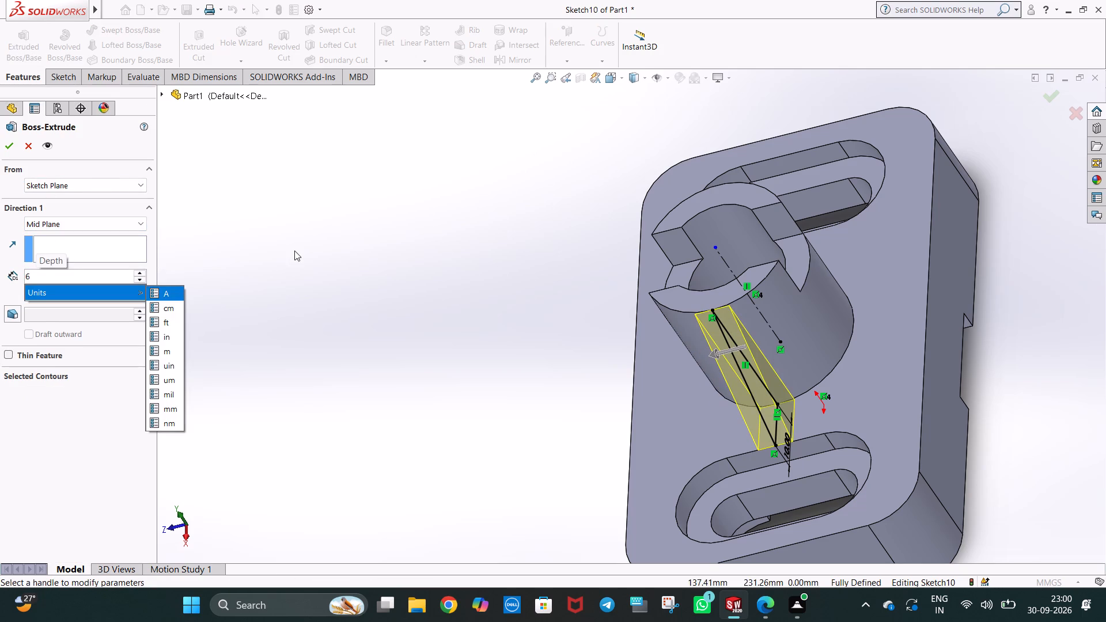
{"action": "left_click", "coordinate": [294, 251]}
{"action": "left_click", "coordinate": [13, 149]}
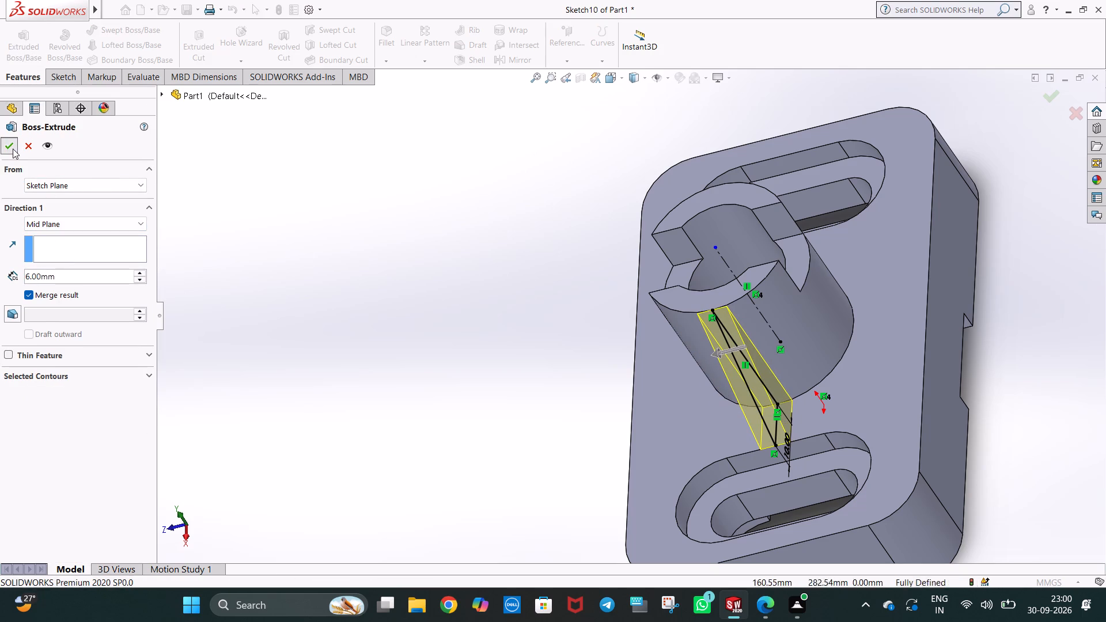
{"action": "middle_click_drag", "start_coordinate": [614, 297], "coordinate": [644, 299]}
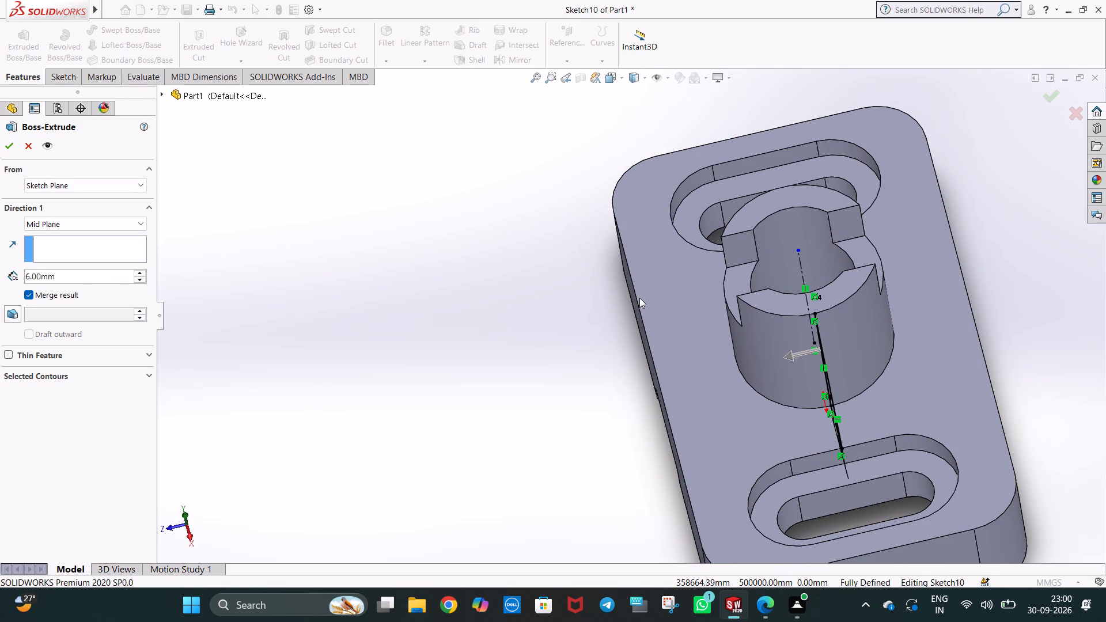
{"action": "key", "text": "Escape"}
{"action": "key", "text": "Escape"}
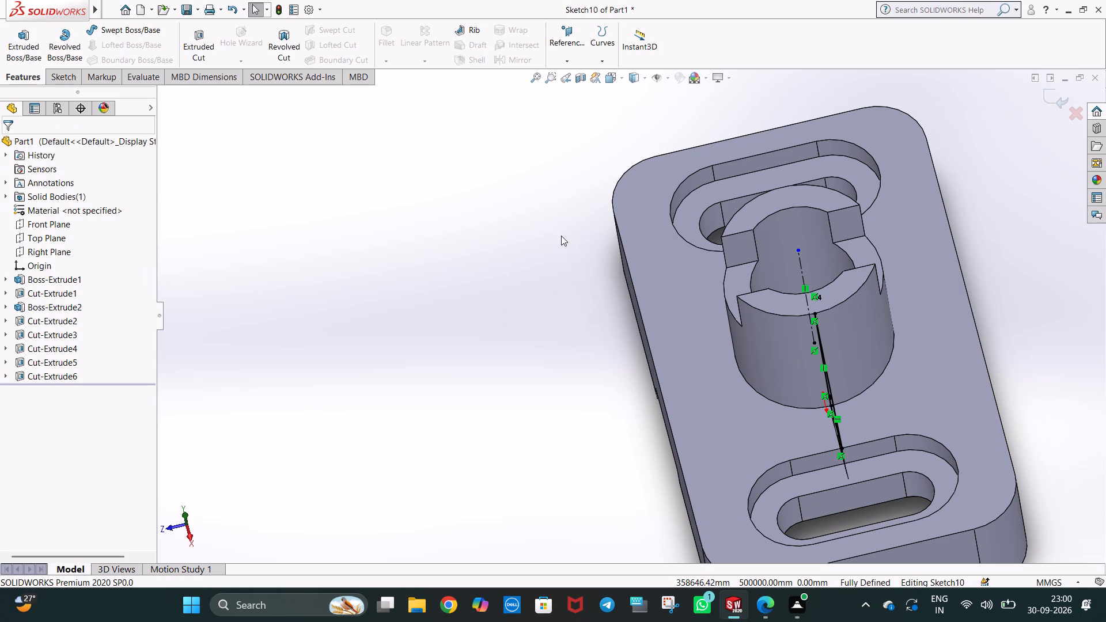
Delete the sloped, vertical and horizontal lines of the triangular profile beside the boss, keeping the centerline.
{"action": "key", "text": "ctrl+1"}
{"action": "left_click", "coordinate": [744, 199]}
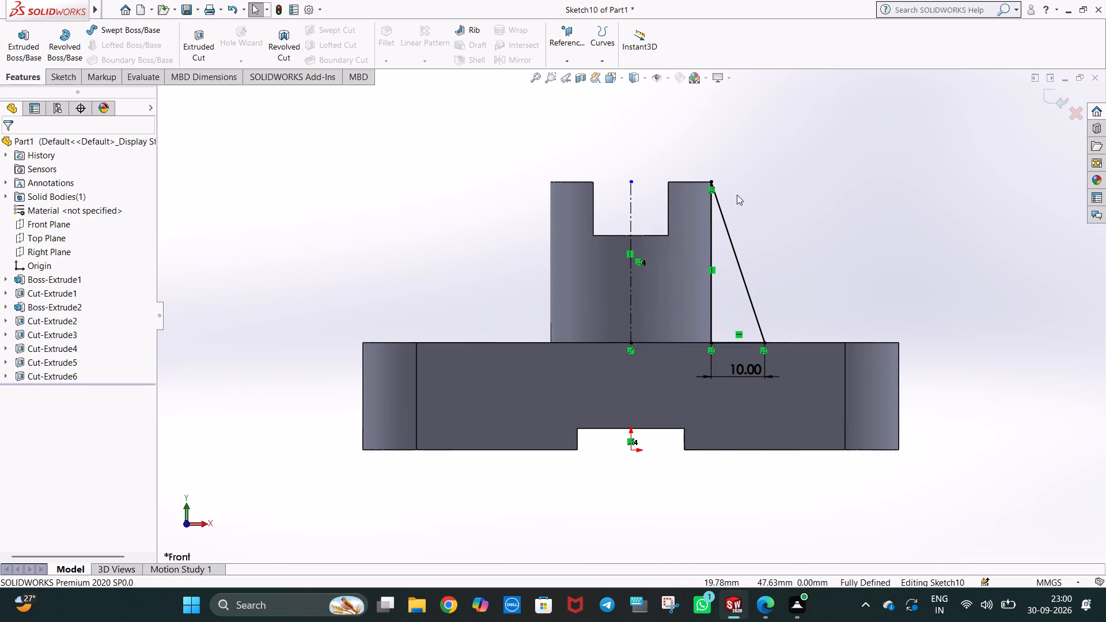
{"action": "middle_click_drag", "start_coordinate": [829, 266], "coordinate": [736, 273]}
{"action": "left_click", "coordinate": [664, 264]}
{"action": "key", "text": "Delete"}
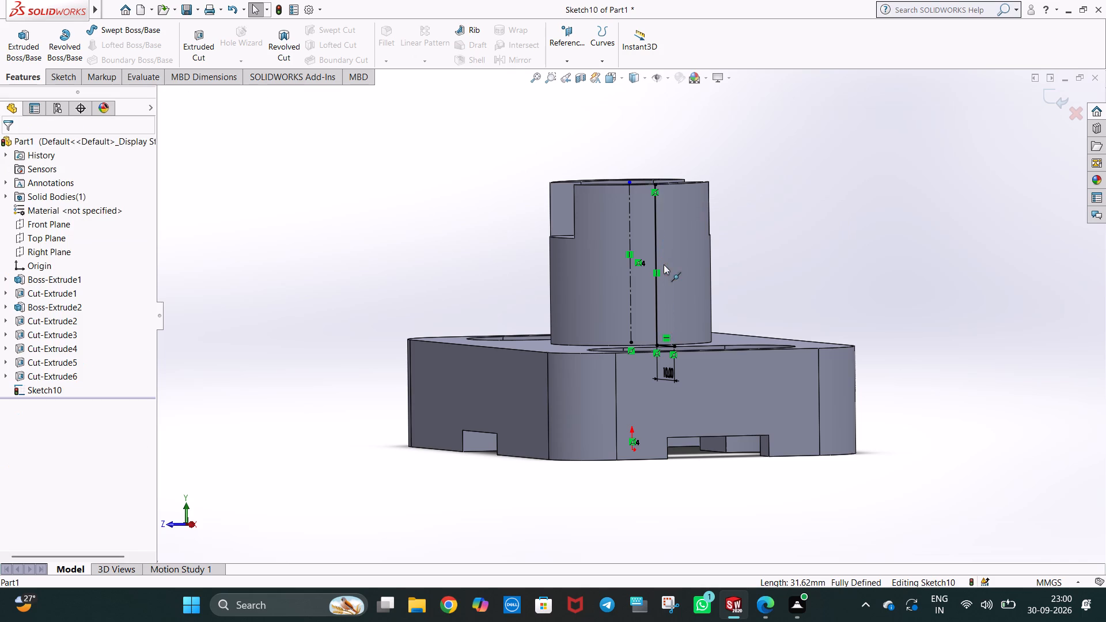
{"action": "left_click", "coordinate": [656, 267]}
{"action": "key", "text": "Delete"}
{"action": "left_click", "coordinate": [669, 345]}
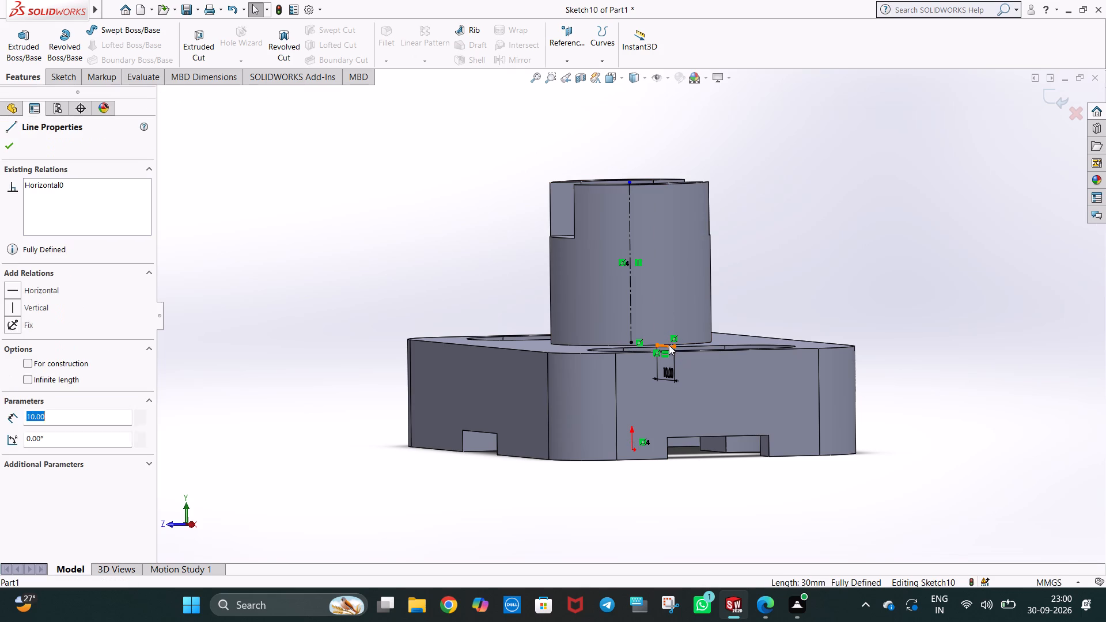
{"action": "key", "text": "Delete"}
{"action": "left_click", "coordinate": [490, 301]}
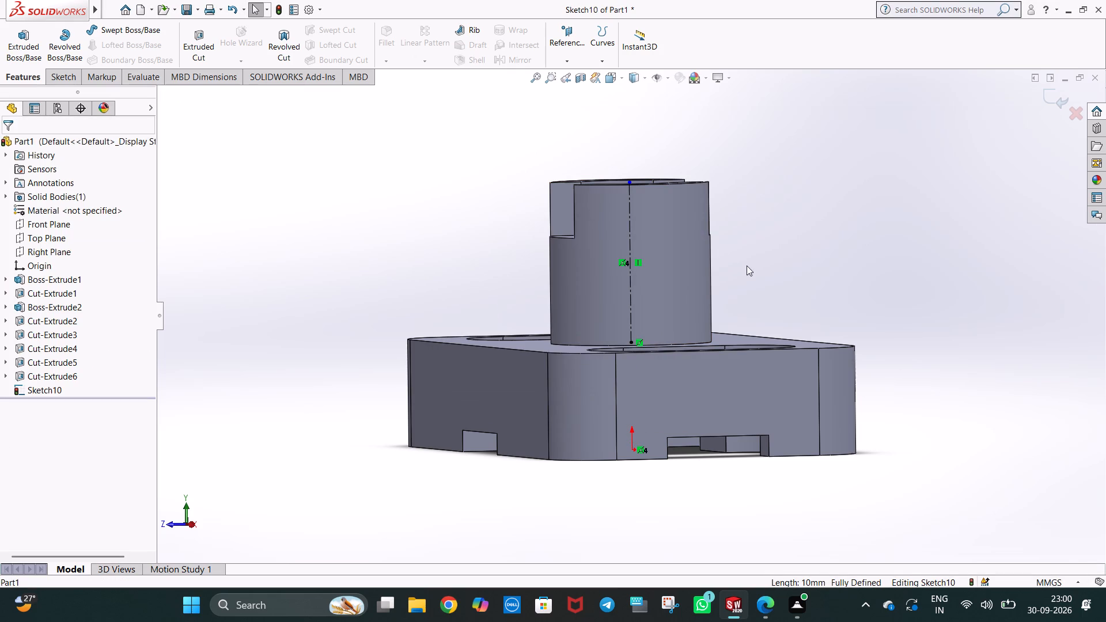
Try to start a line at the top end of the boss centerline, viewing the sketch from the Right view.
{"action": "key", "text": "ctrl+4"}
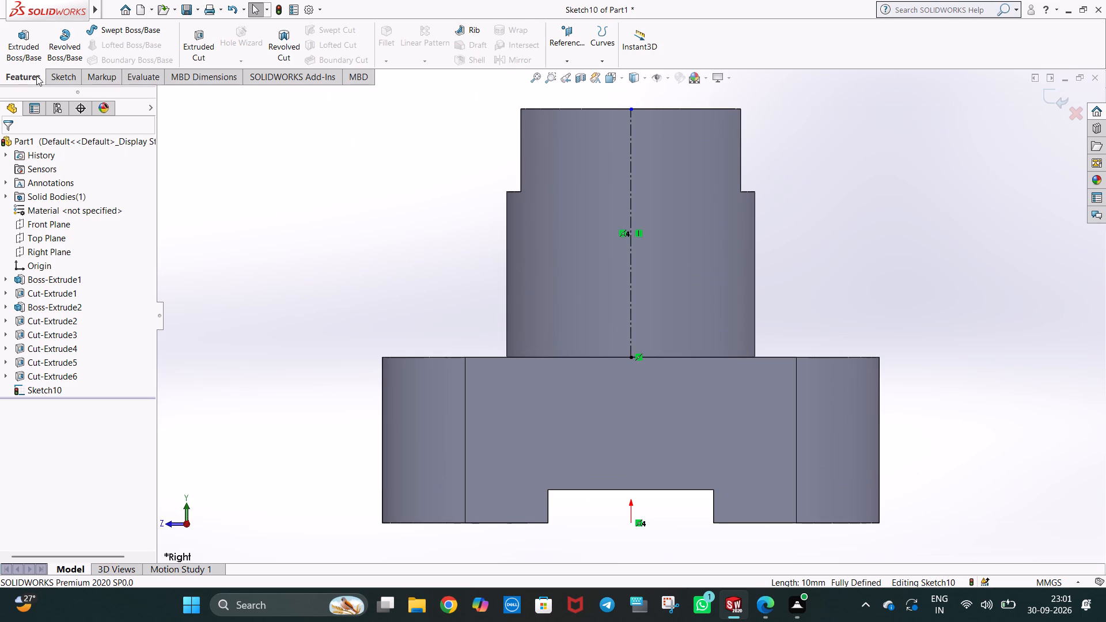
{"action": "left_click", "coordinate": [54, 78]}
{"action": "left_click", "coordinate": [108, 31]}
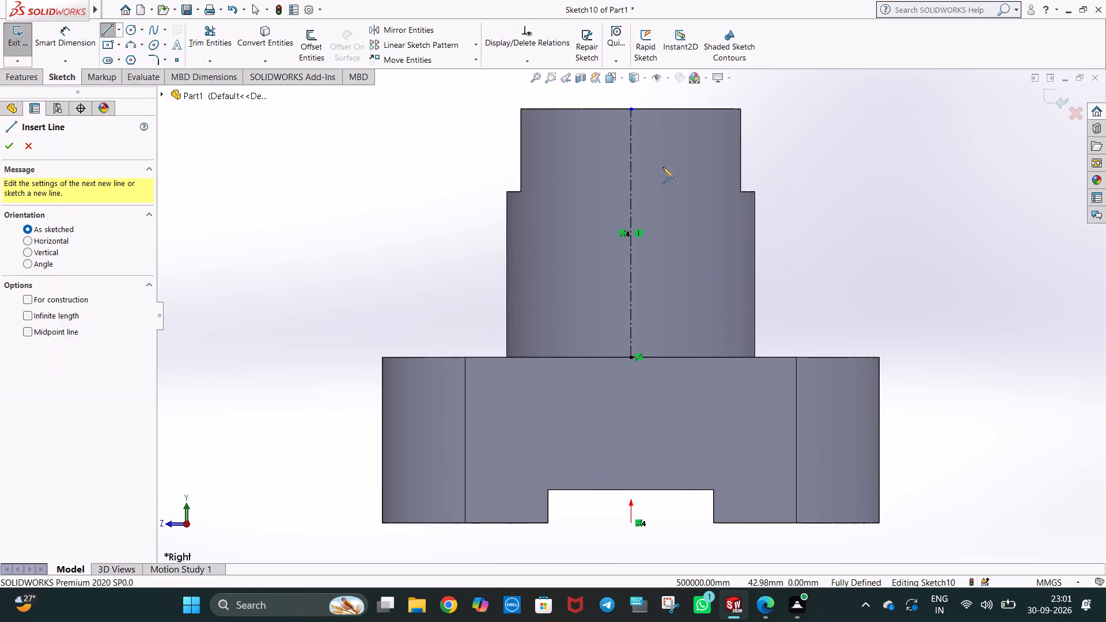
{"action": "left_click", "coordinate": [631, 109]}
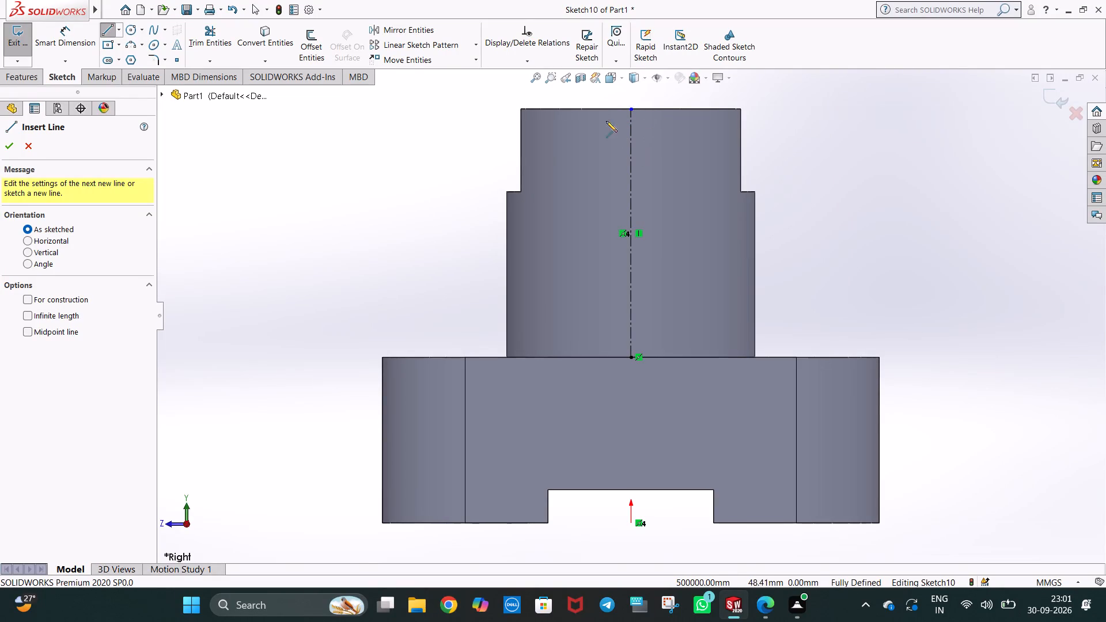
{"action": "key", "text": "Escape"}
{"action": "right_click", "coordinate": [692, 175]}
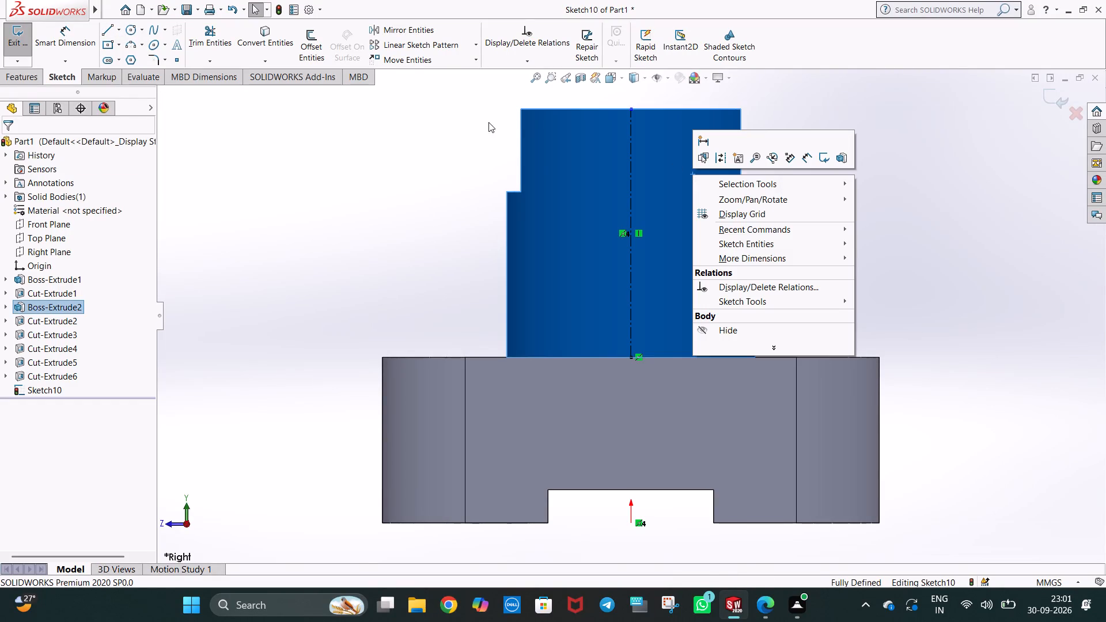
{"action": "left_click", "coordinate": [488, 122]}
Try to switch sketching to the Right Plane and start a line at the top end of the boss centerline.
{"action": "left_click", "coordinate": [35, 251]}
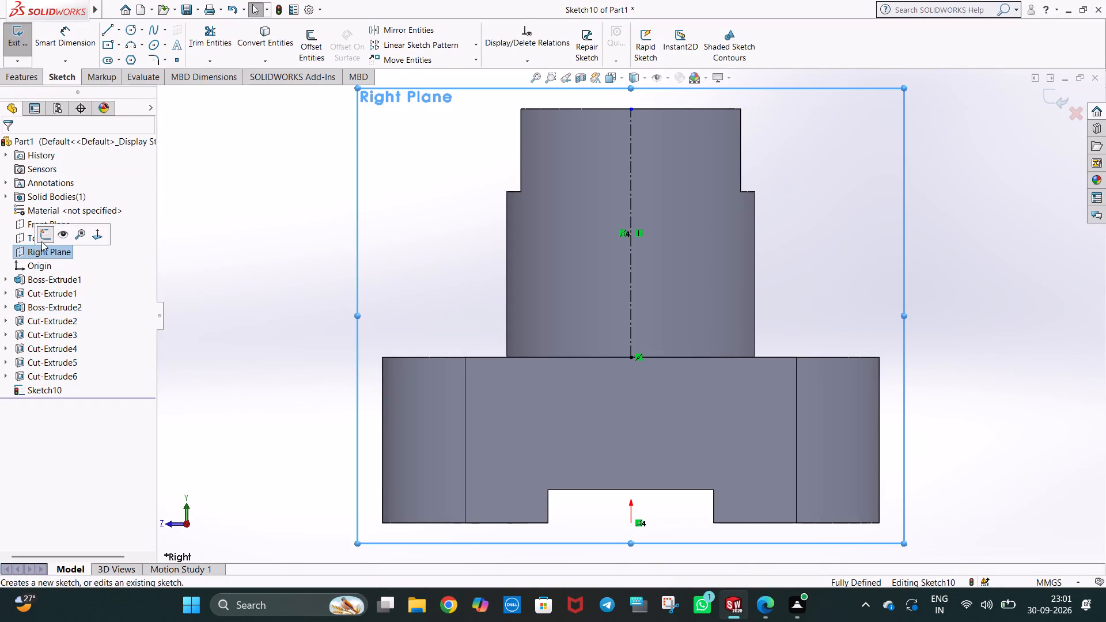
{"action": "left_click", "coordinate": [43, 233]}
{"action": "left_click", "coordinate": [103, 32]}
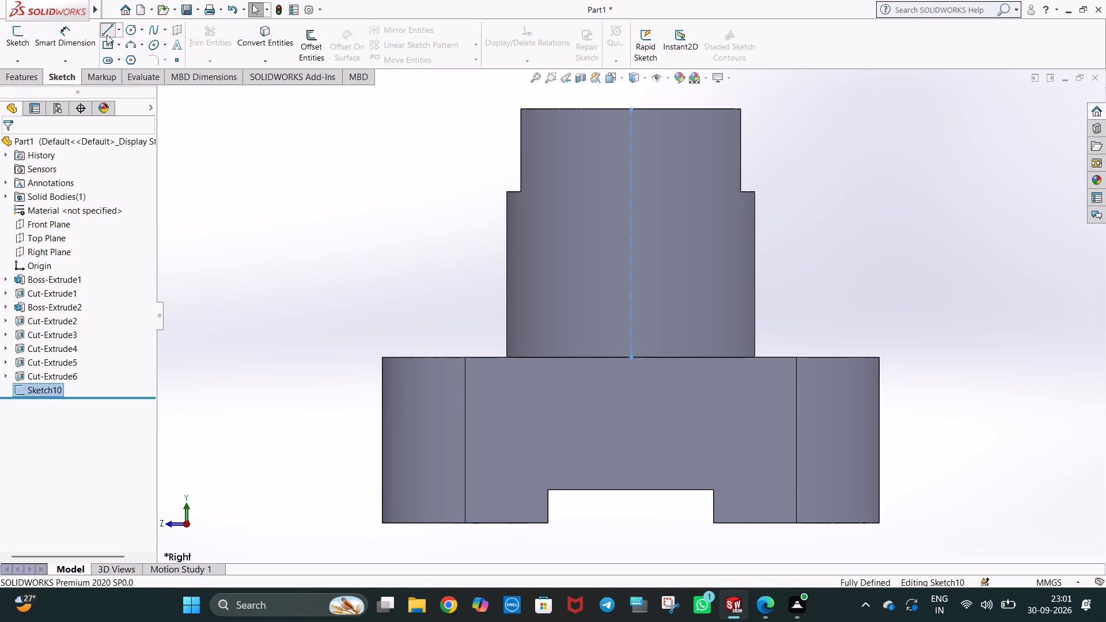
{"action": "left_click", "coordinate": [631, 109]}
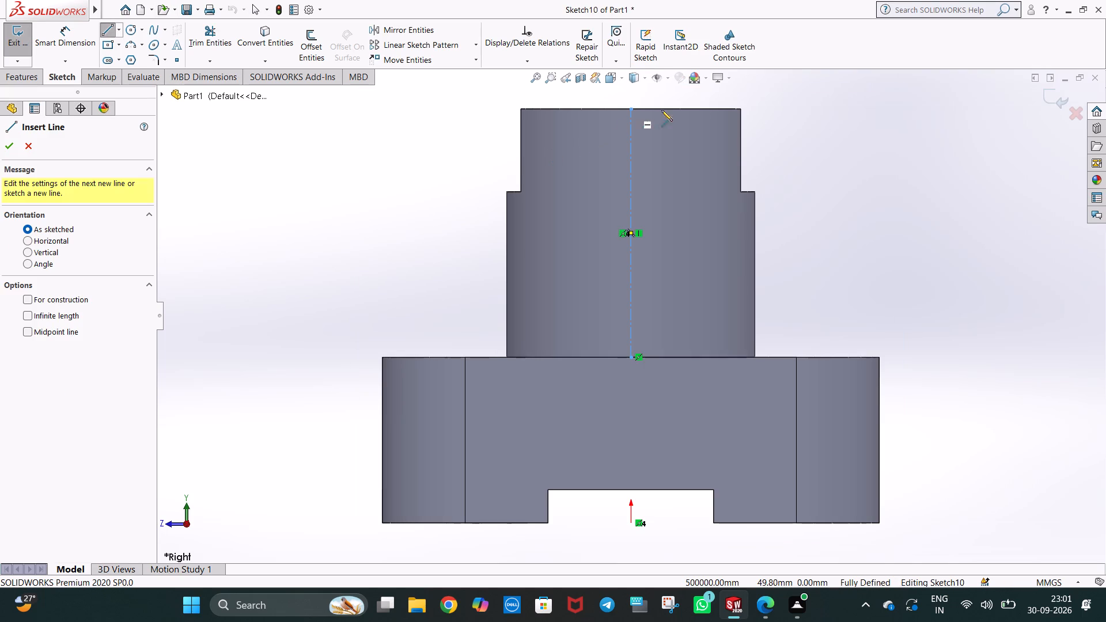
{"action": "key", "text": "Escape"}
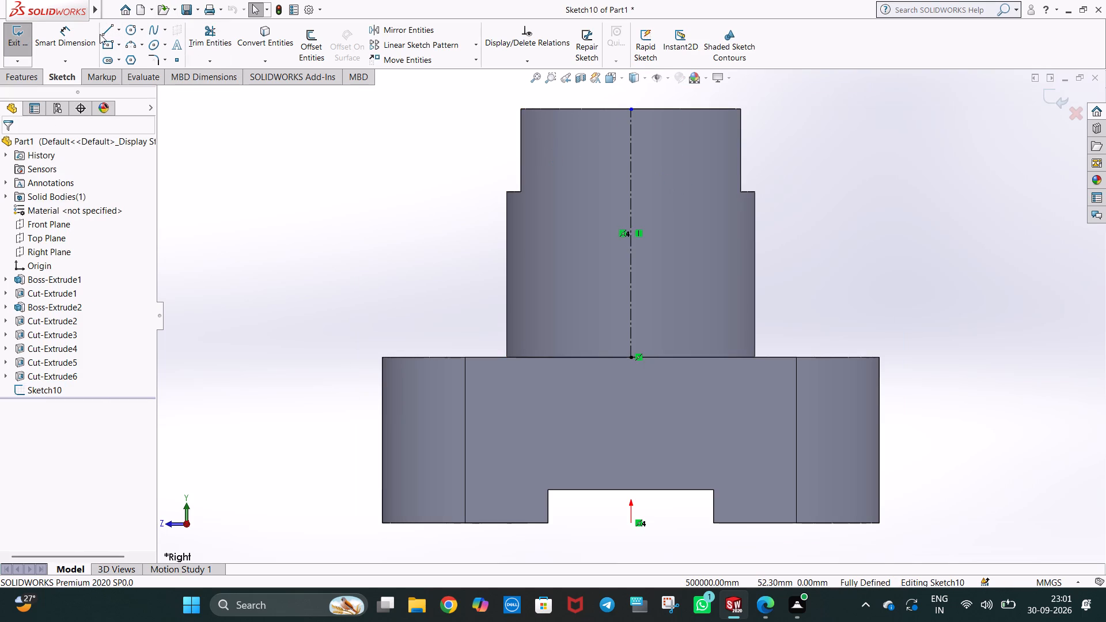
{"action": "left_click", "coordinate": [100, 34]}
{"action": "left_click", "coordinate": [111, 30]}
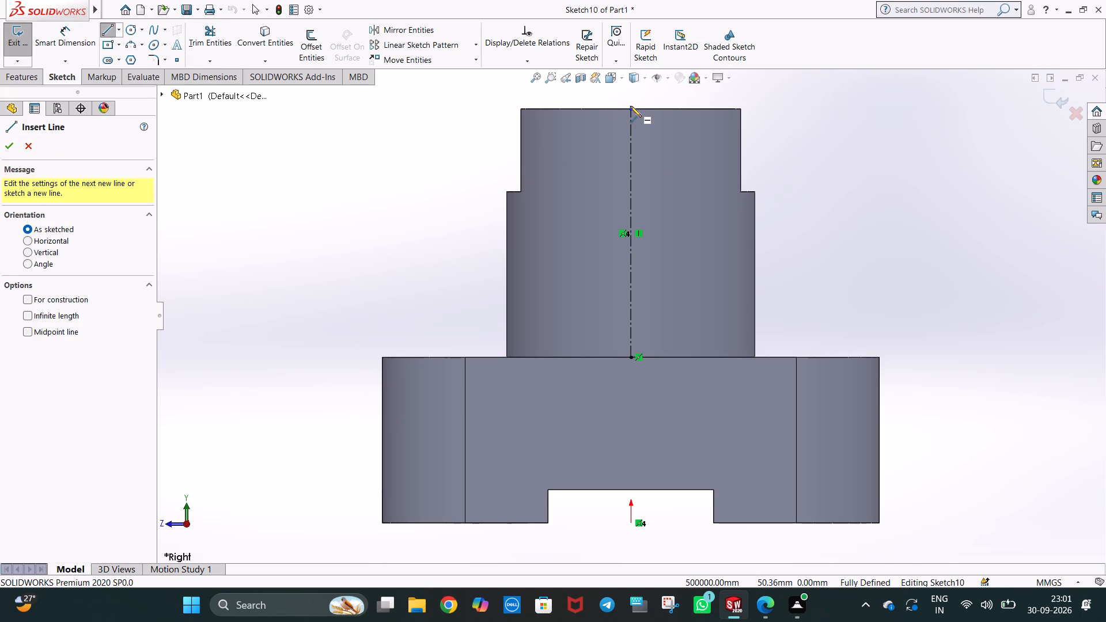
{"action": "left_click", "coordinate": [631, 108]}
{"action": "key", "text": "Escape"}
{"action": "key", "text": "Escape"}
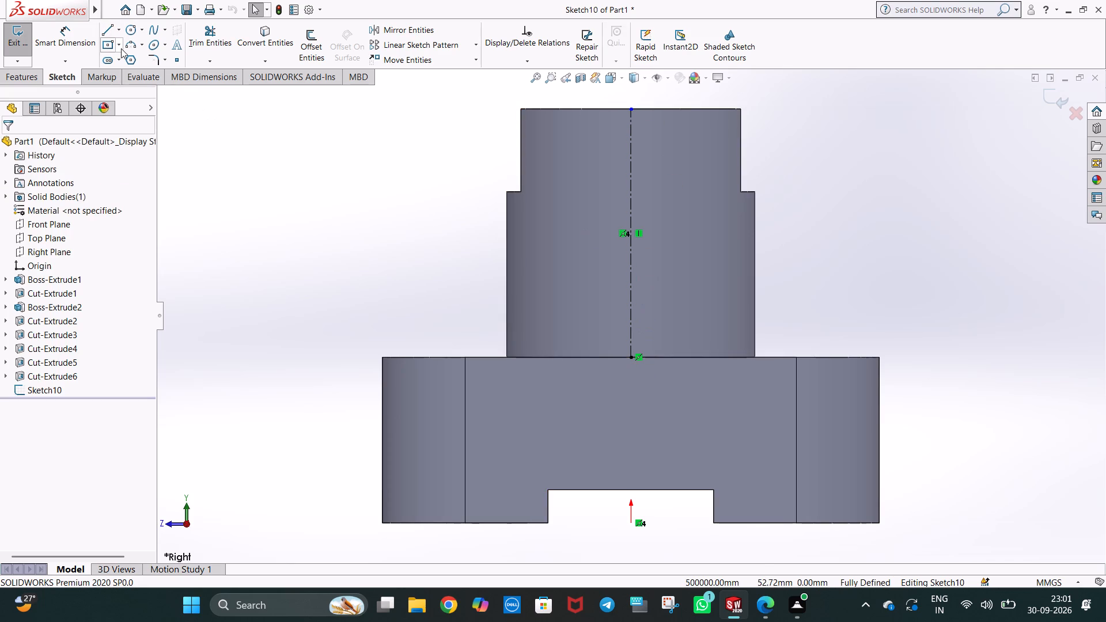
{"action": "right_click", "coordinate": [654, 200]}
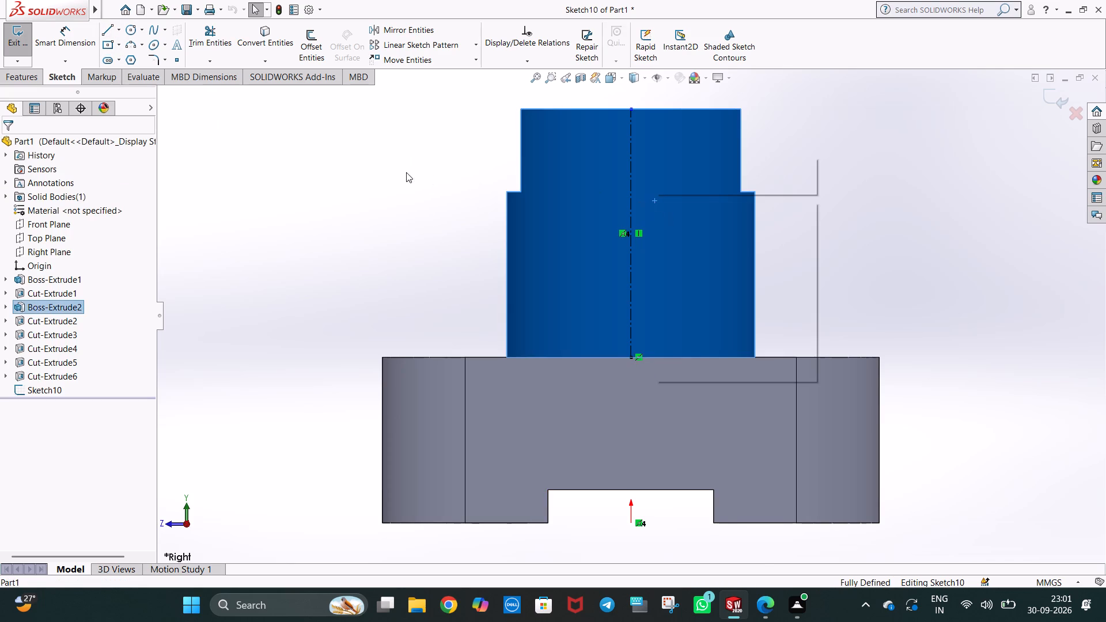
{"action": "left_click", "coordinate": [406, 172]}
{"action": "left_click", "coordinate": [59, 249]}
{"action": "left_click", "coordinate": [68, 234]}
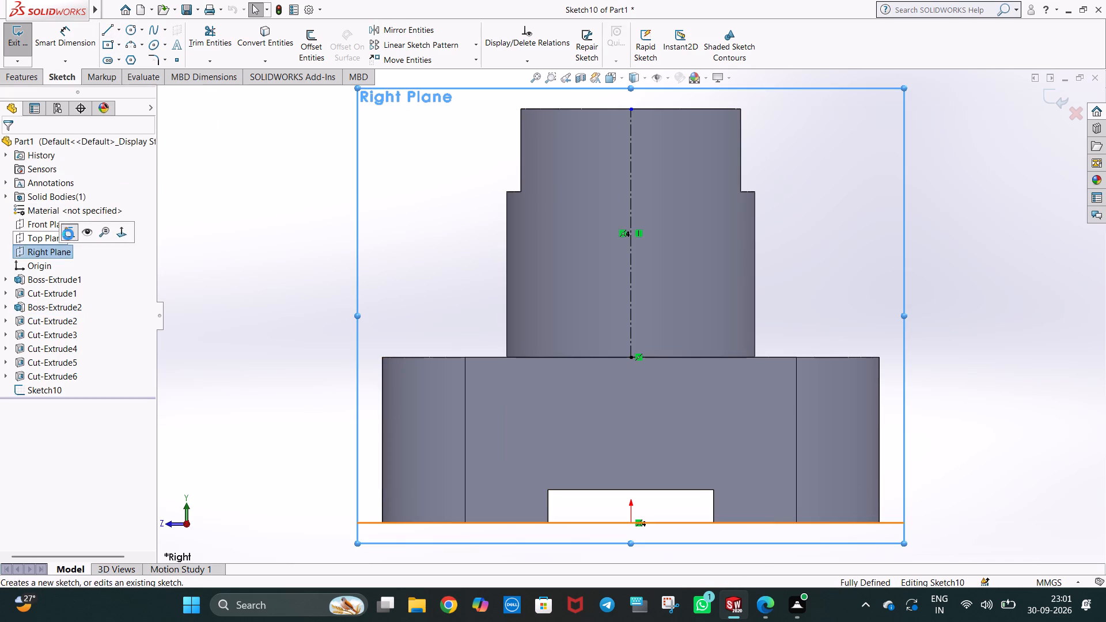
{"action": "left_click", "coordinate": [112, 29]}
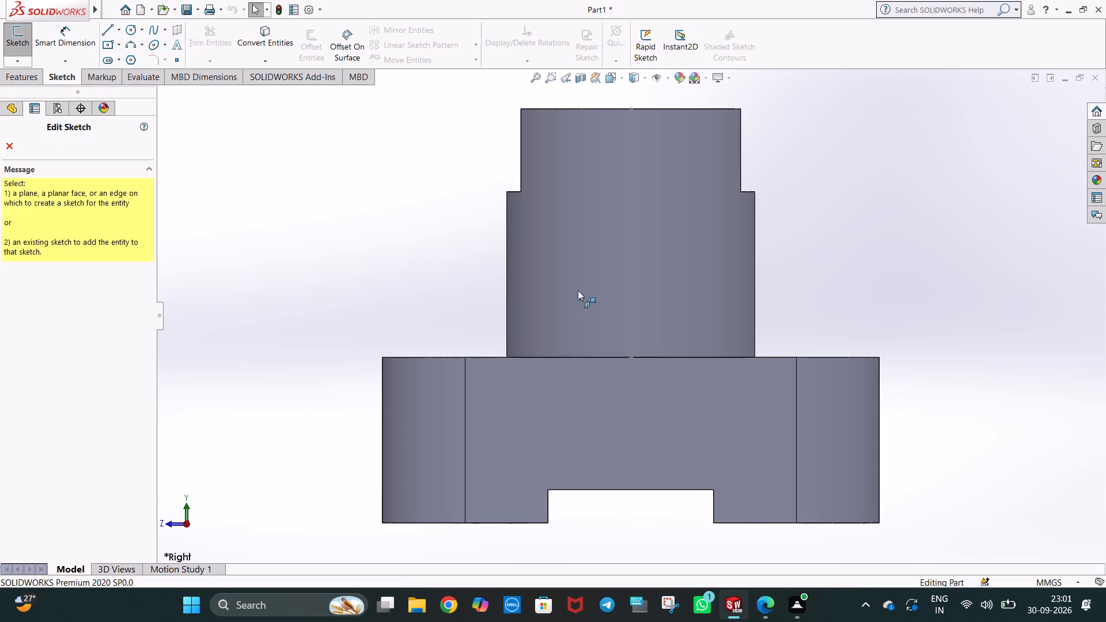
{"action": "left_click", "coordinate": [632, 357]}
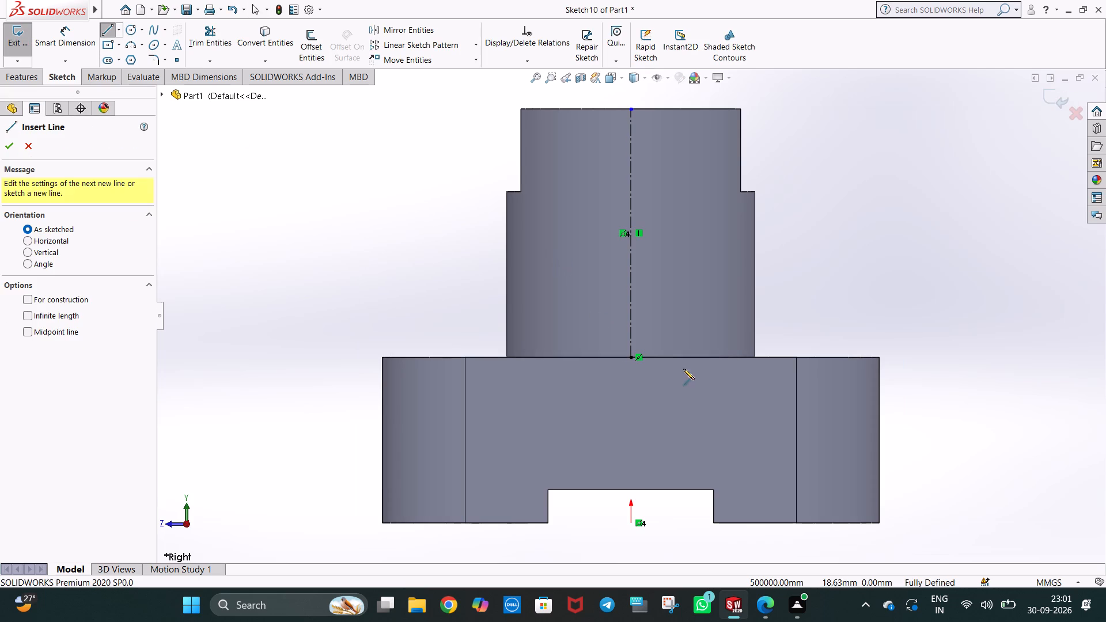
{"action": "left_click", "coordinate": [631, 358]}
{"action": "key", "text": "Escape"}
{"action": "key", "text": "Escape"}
Delete the centerline along the boss axis and exit the sketch that held it.
{"action": "left_click", "coordinate": [821, 237]}
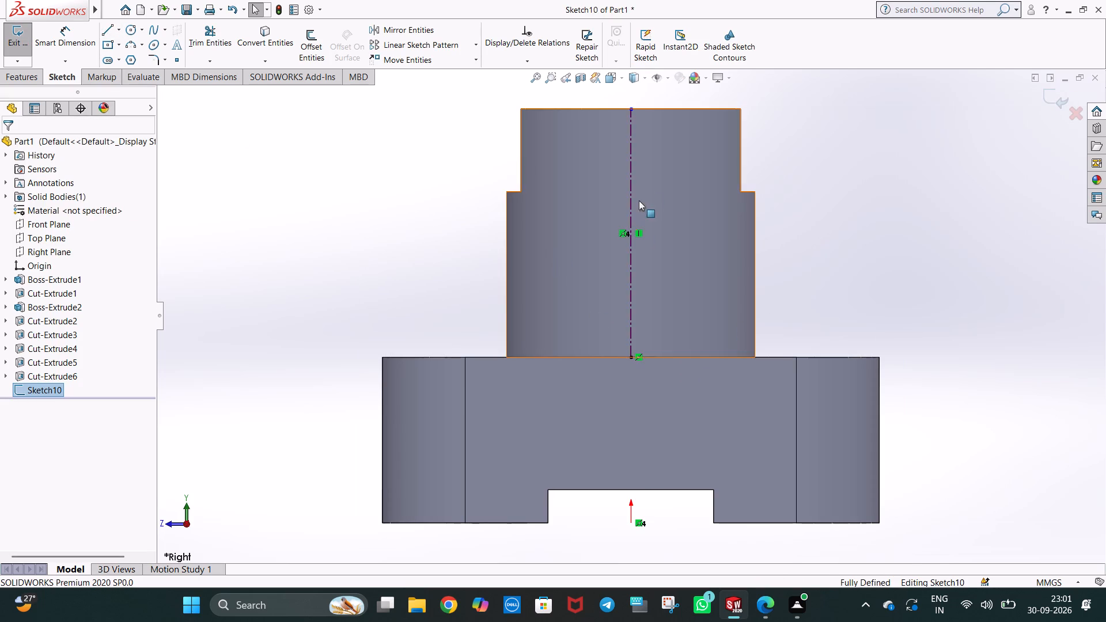
{"action": "left_click", "coordinate": [626, 178]}
{"action": "left_click", "coordinate": [796, 157]}
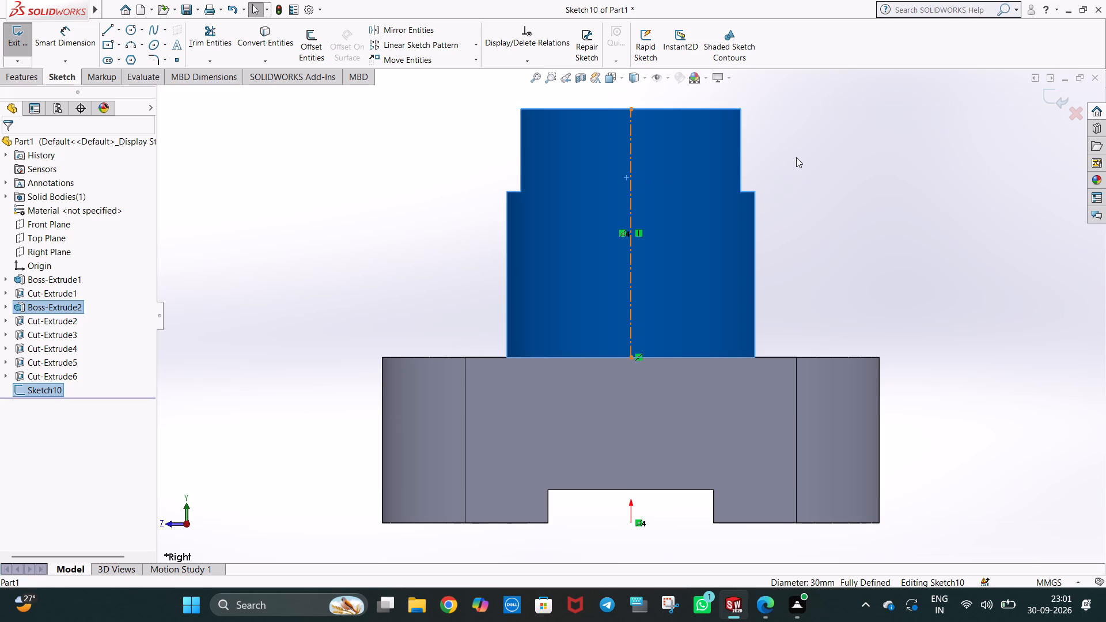
{"action": "left_click", "coordinate": [632, 179]}
{"action": "key", "text": "Delete"}
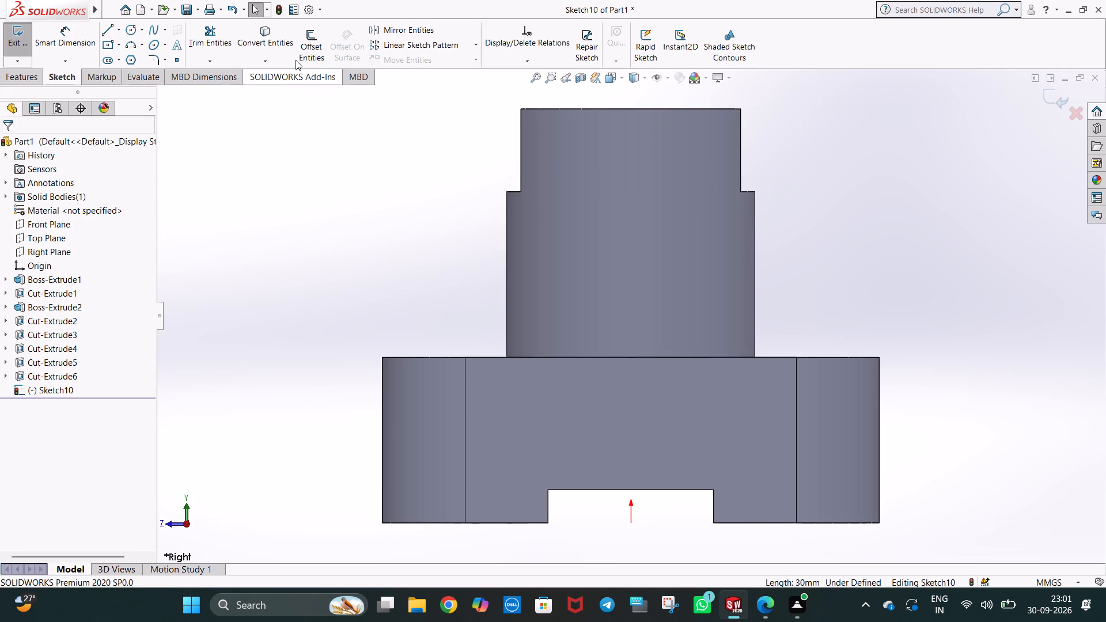
{"action": "left_click", "coordinate": [63, 250]}
{"action": "left_click", "coordinate": [71, 237]}
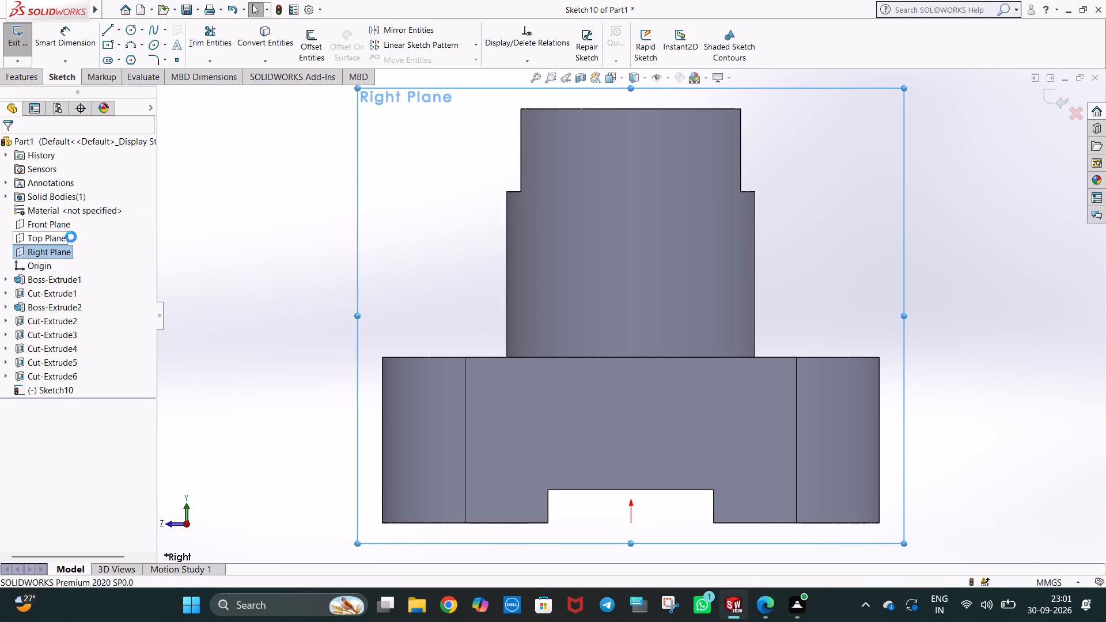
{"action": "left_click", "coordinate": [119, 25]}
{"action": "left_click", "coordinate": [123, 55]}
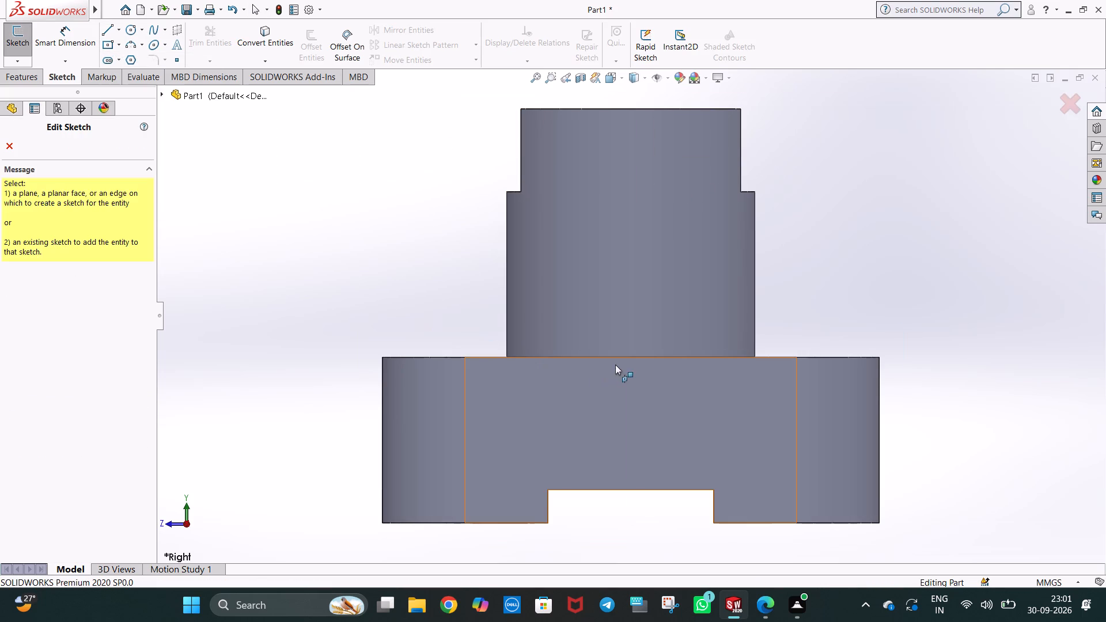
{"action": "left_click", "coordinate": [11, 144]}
Start a new sketch on the Right Plane.
{"action": "left_click", "coordinate": [69, 248]}
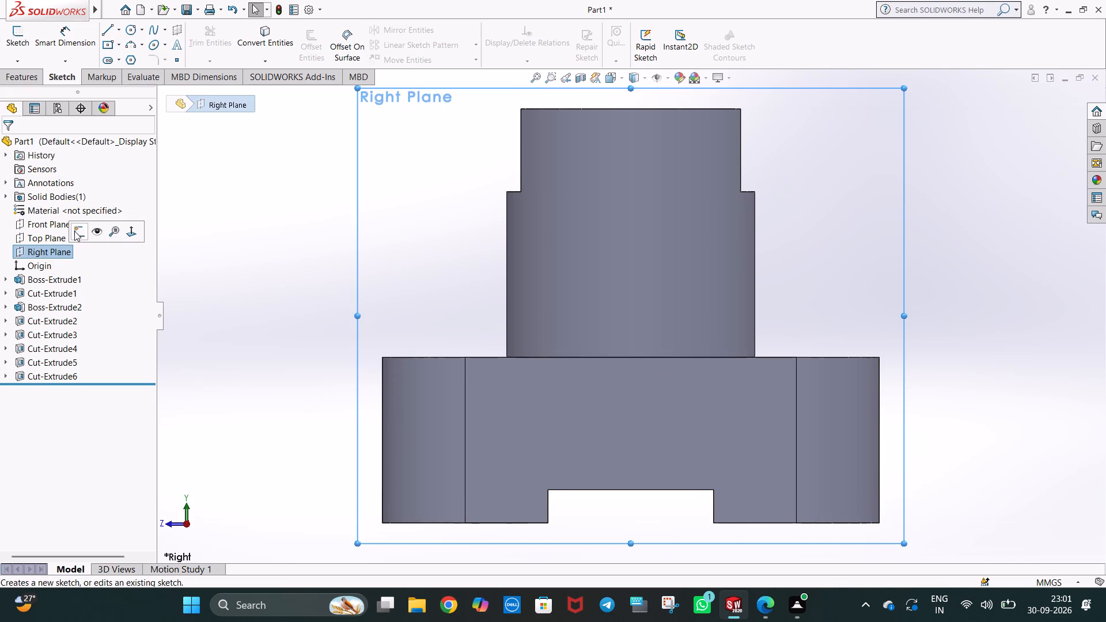
{"action": "left_click", "coordinate": [75, 230]}
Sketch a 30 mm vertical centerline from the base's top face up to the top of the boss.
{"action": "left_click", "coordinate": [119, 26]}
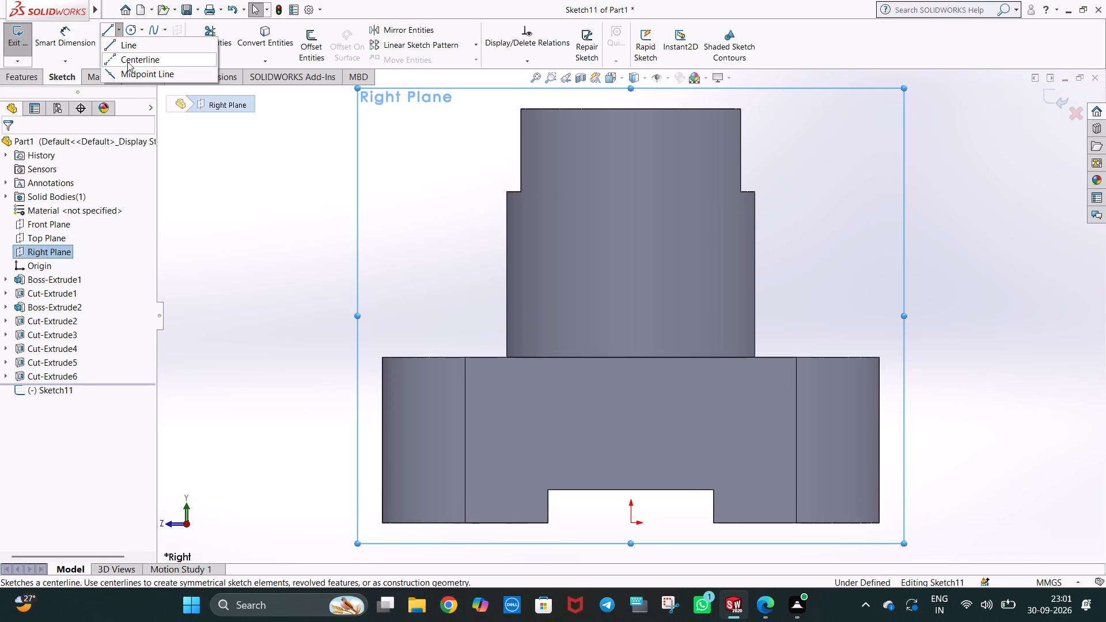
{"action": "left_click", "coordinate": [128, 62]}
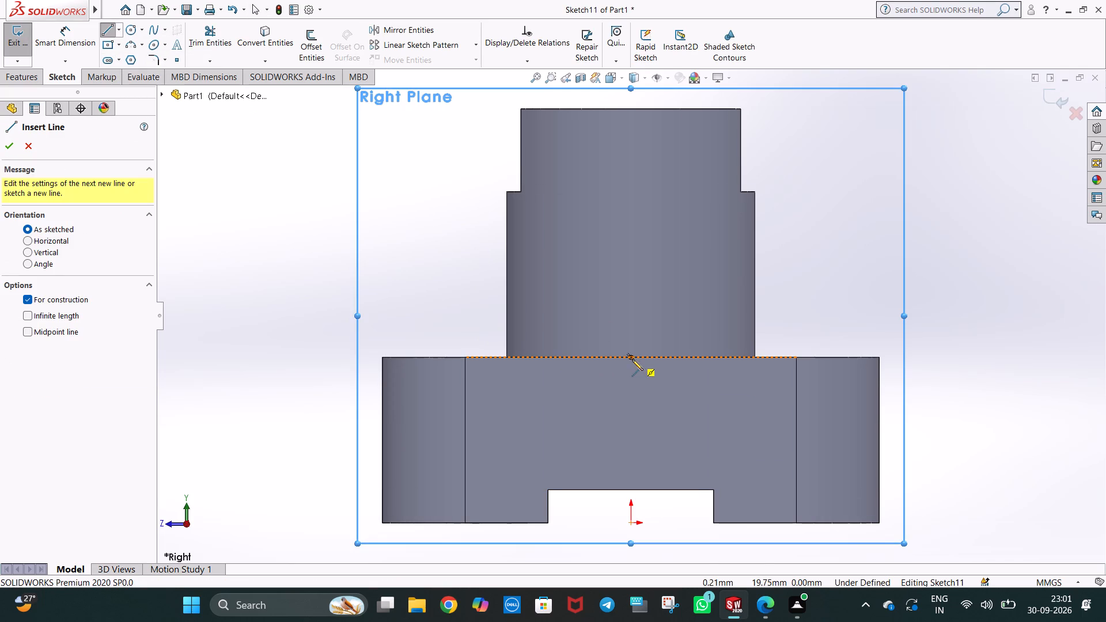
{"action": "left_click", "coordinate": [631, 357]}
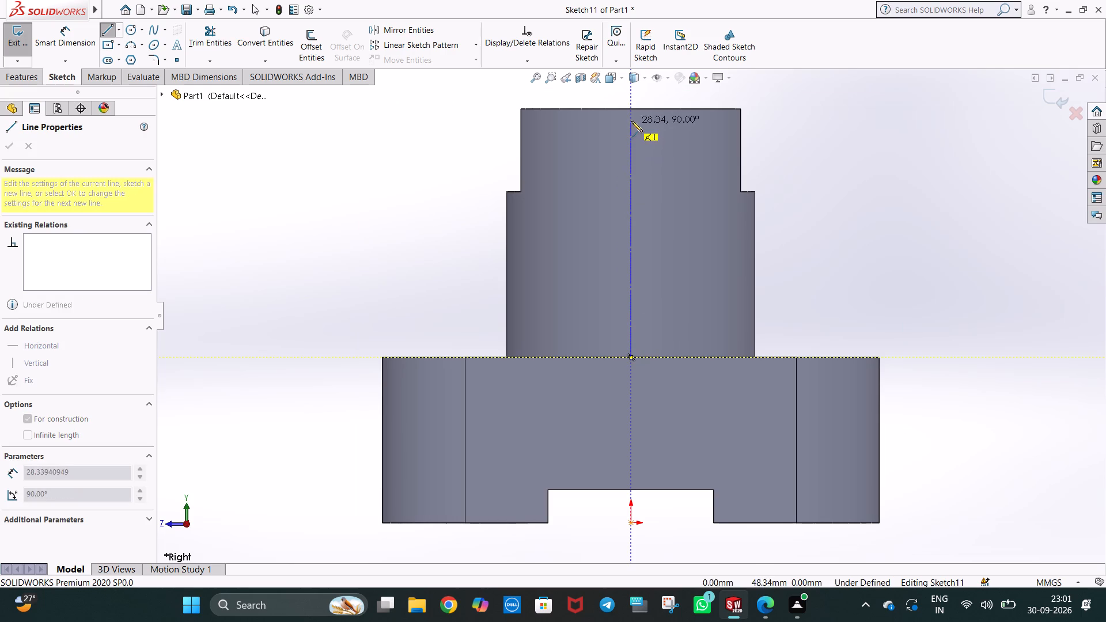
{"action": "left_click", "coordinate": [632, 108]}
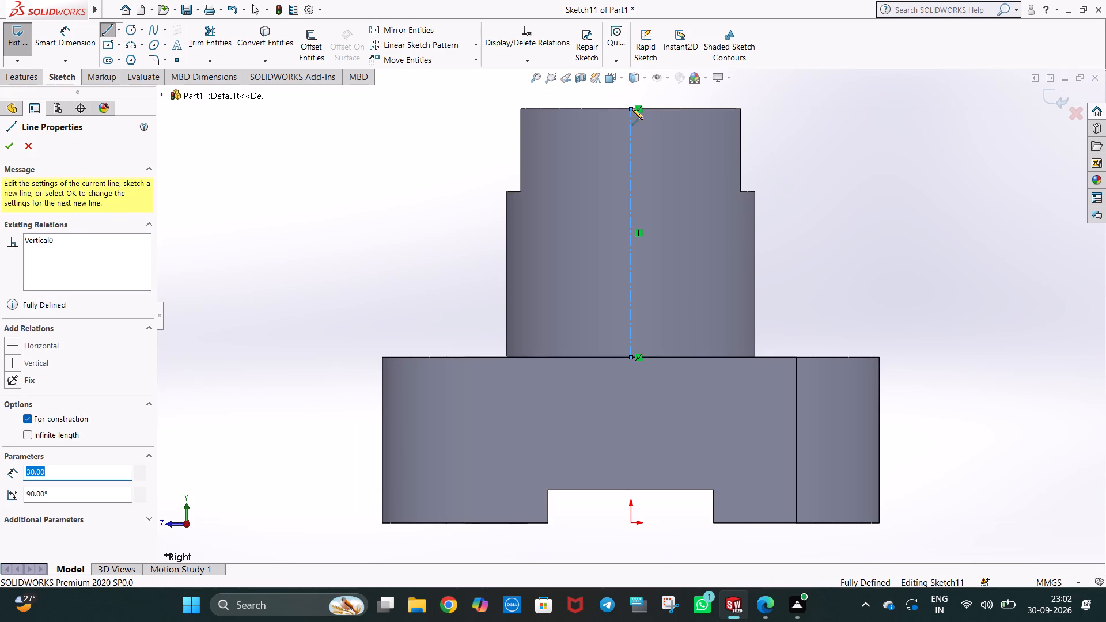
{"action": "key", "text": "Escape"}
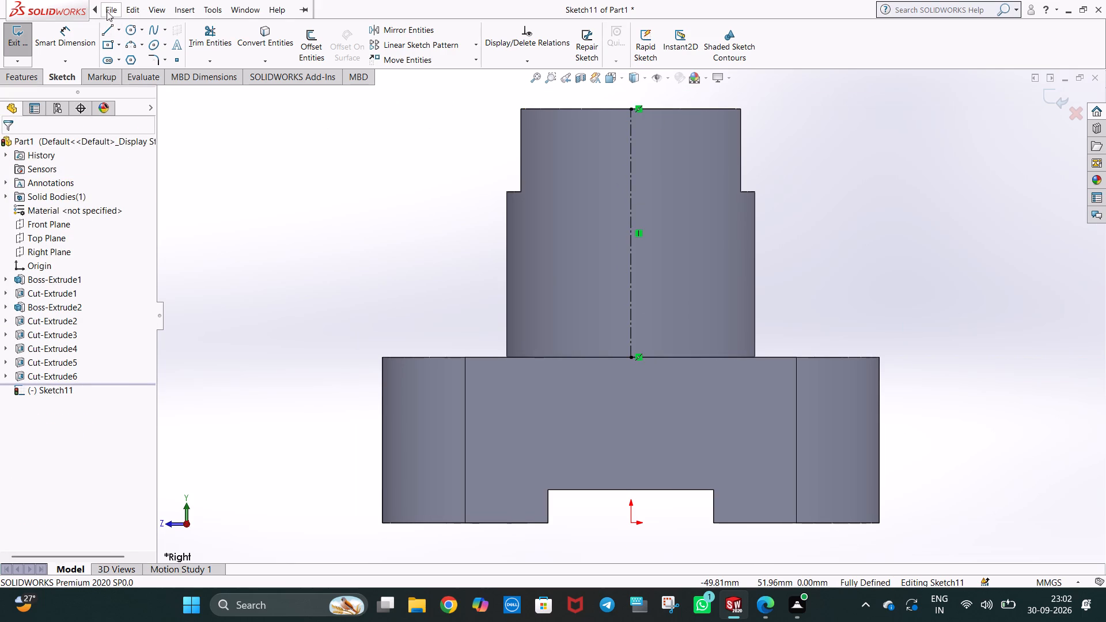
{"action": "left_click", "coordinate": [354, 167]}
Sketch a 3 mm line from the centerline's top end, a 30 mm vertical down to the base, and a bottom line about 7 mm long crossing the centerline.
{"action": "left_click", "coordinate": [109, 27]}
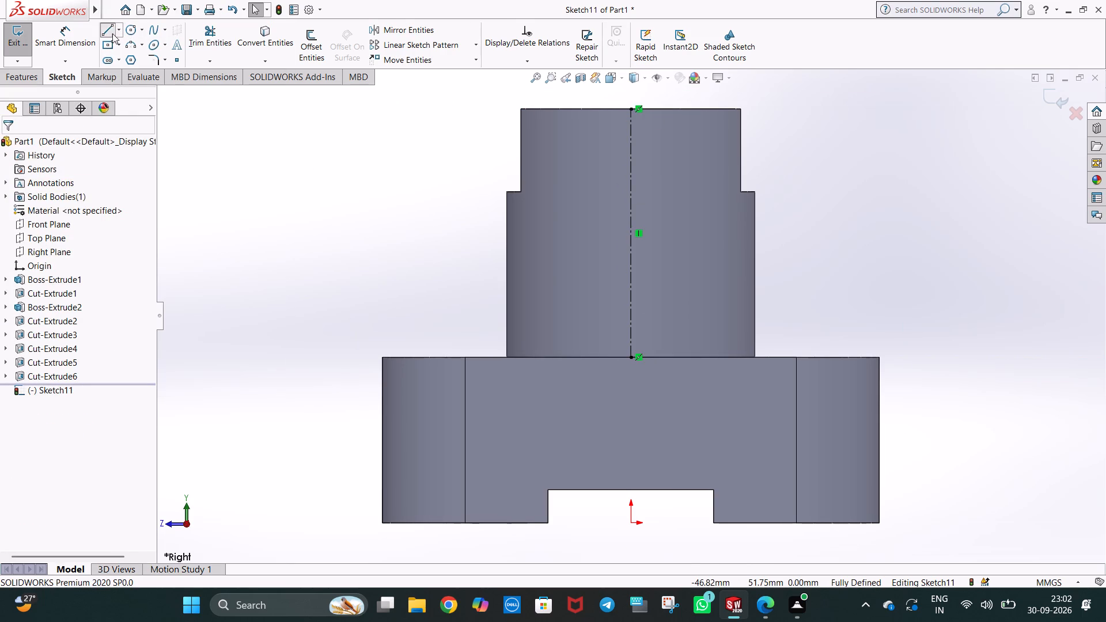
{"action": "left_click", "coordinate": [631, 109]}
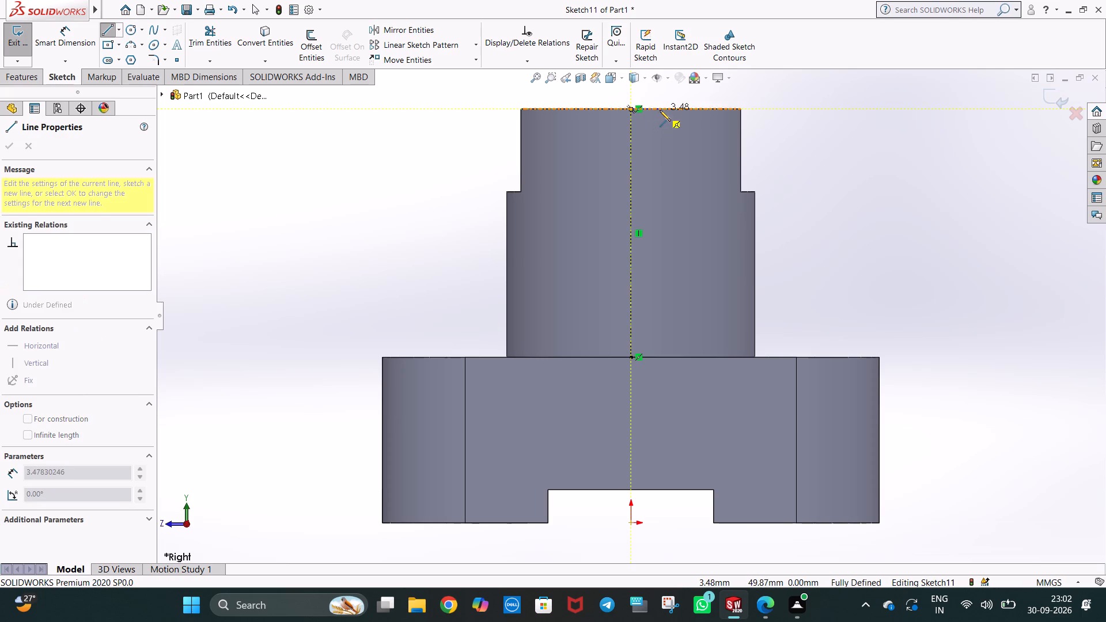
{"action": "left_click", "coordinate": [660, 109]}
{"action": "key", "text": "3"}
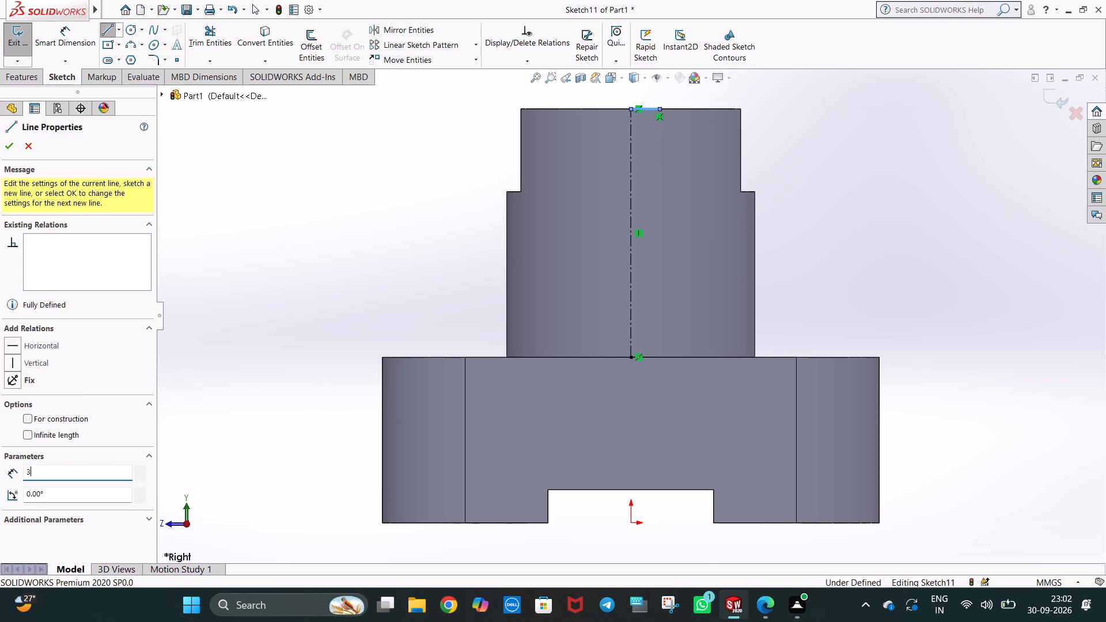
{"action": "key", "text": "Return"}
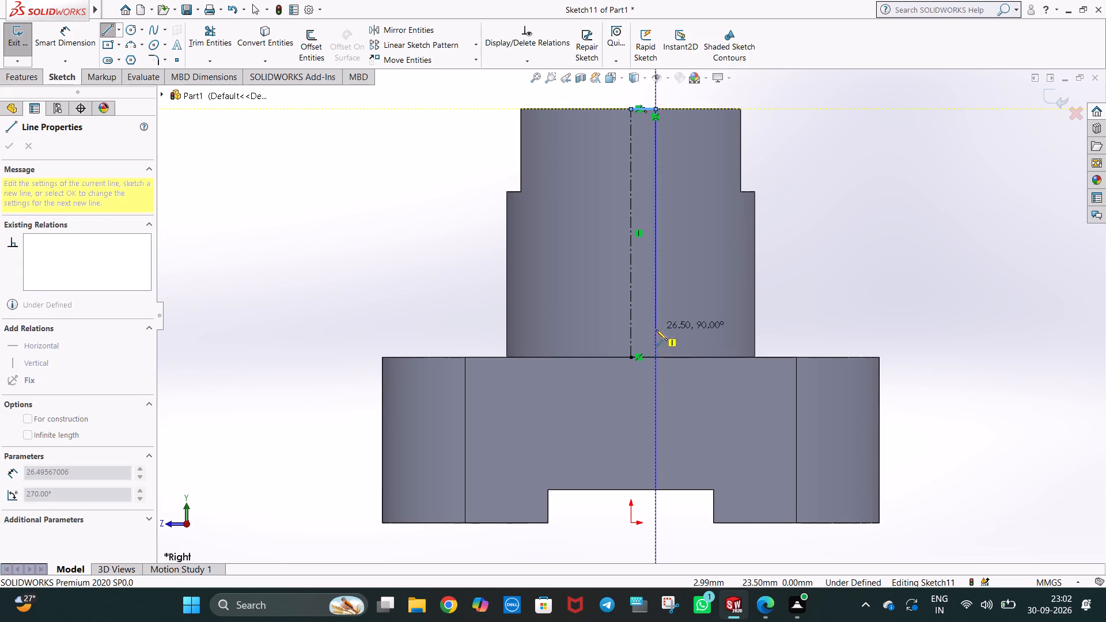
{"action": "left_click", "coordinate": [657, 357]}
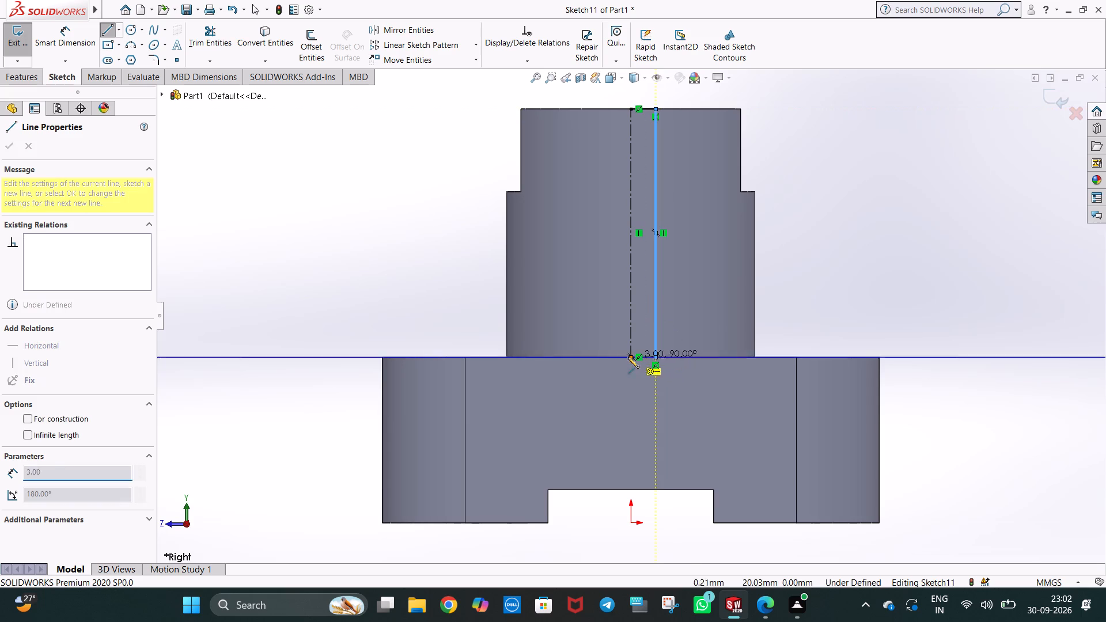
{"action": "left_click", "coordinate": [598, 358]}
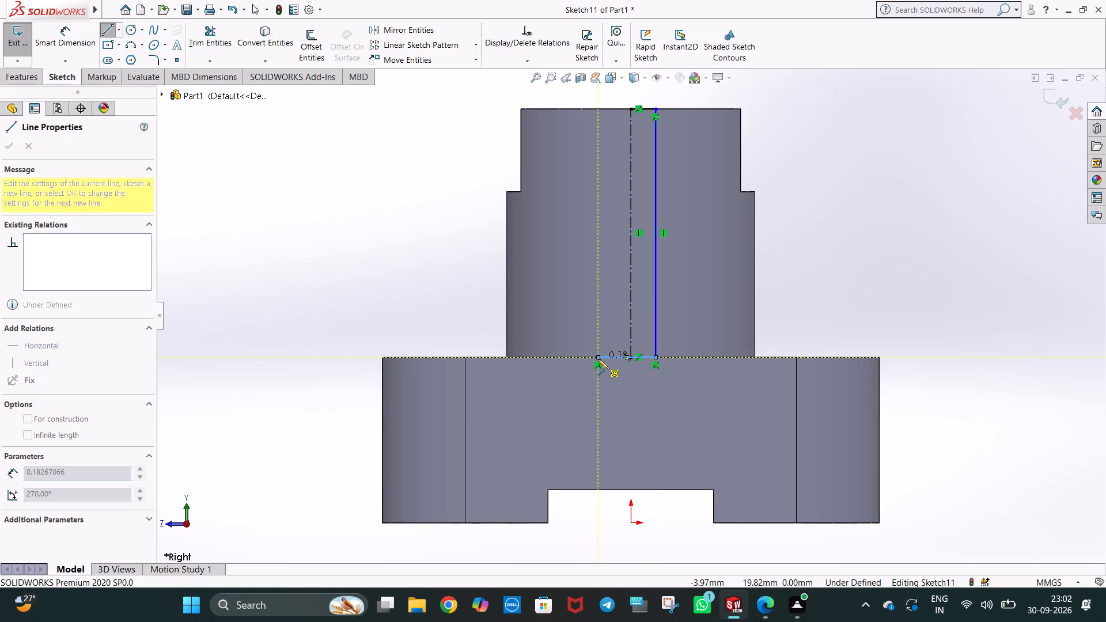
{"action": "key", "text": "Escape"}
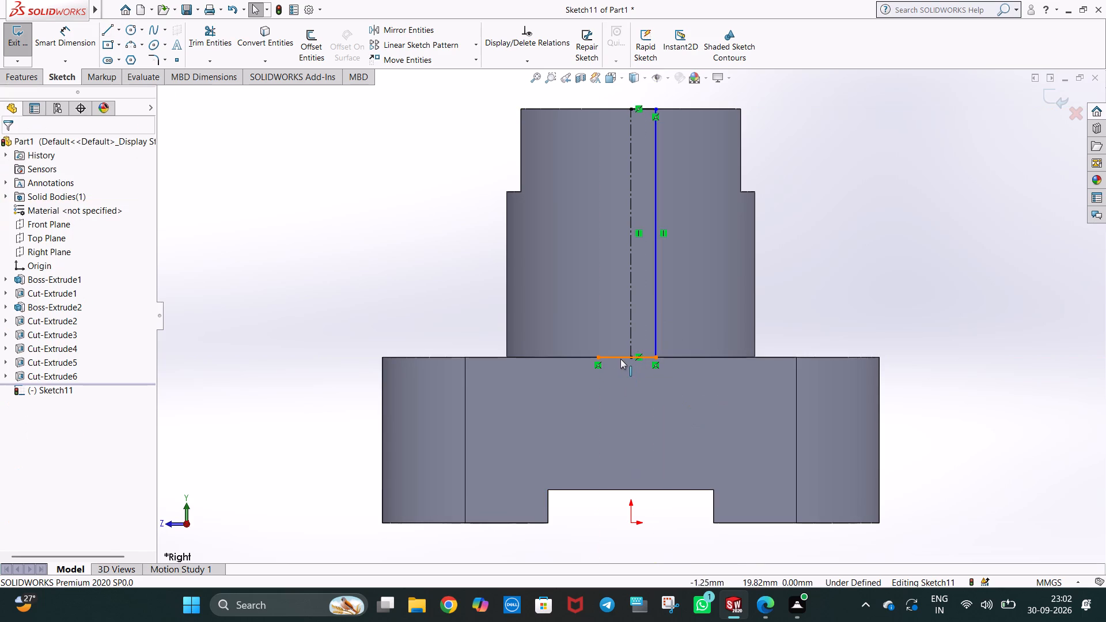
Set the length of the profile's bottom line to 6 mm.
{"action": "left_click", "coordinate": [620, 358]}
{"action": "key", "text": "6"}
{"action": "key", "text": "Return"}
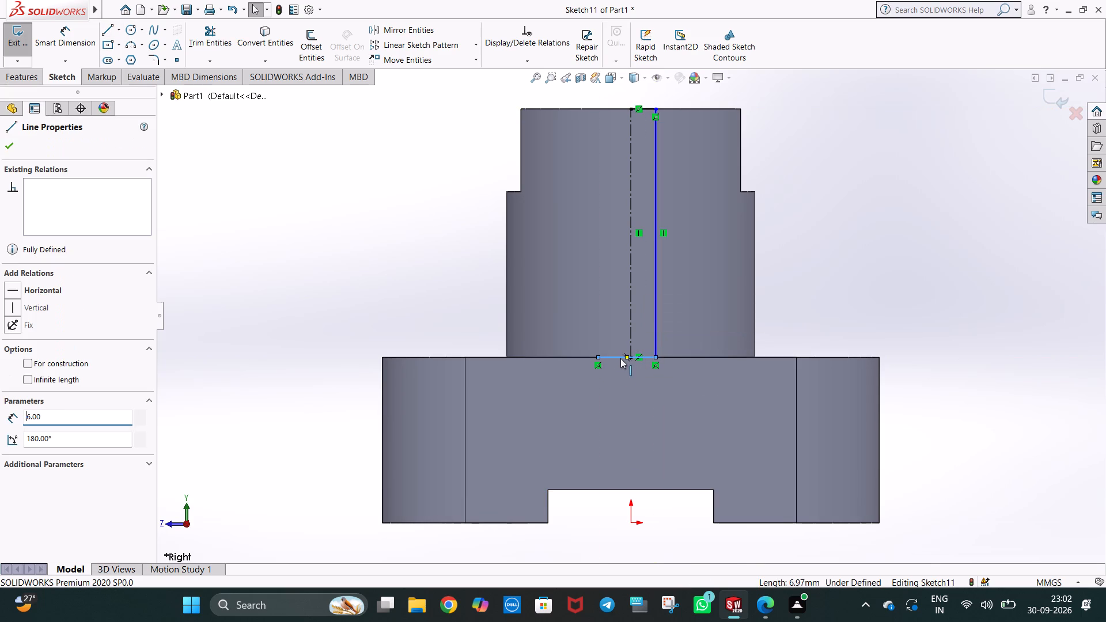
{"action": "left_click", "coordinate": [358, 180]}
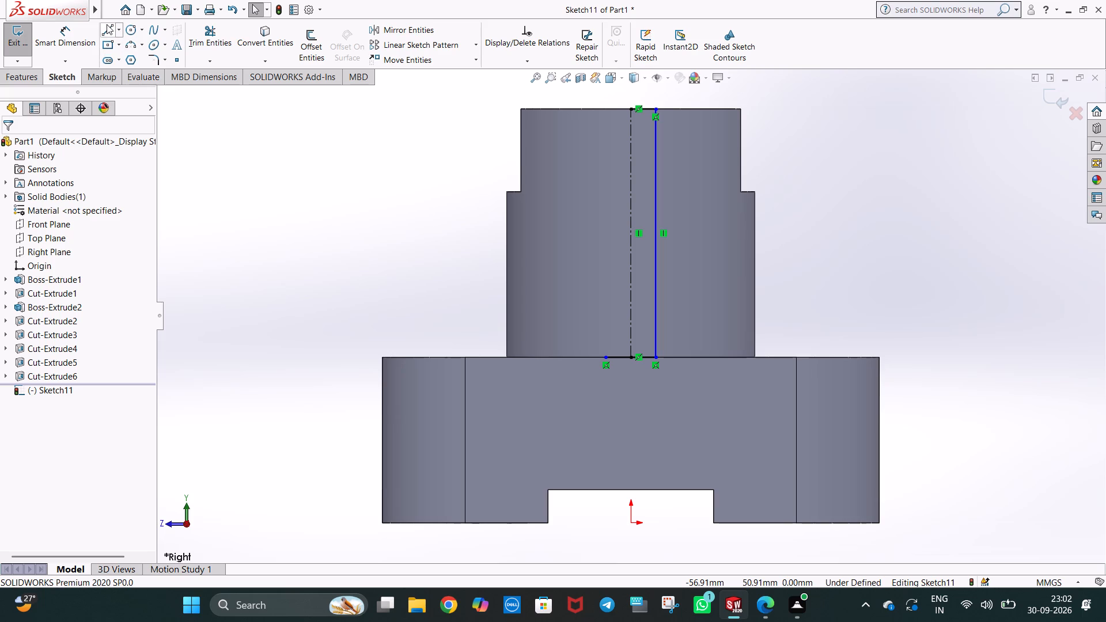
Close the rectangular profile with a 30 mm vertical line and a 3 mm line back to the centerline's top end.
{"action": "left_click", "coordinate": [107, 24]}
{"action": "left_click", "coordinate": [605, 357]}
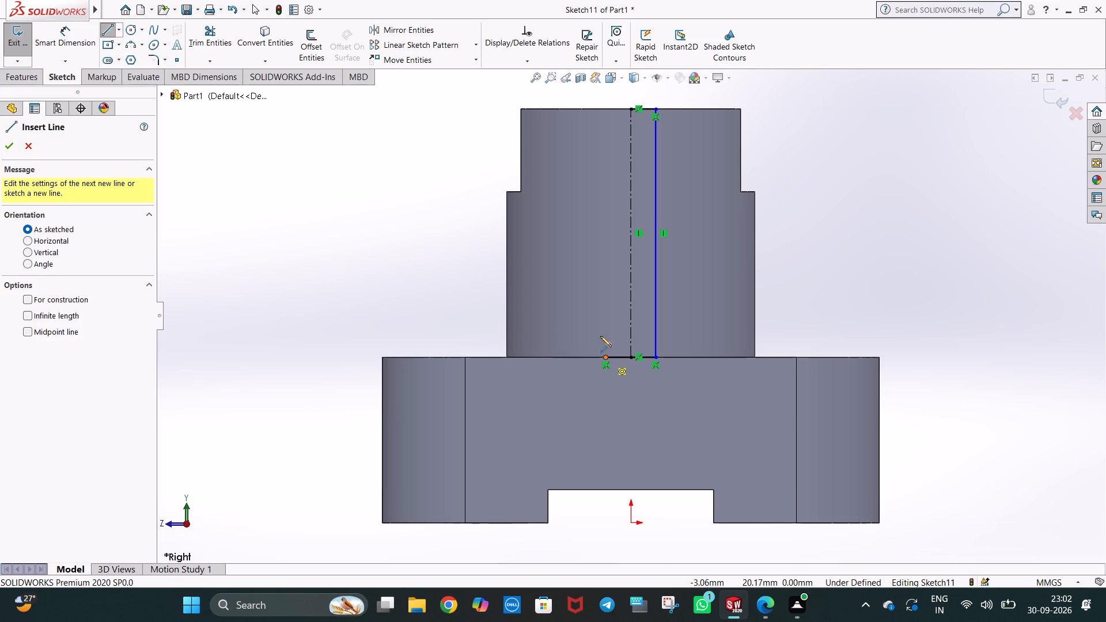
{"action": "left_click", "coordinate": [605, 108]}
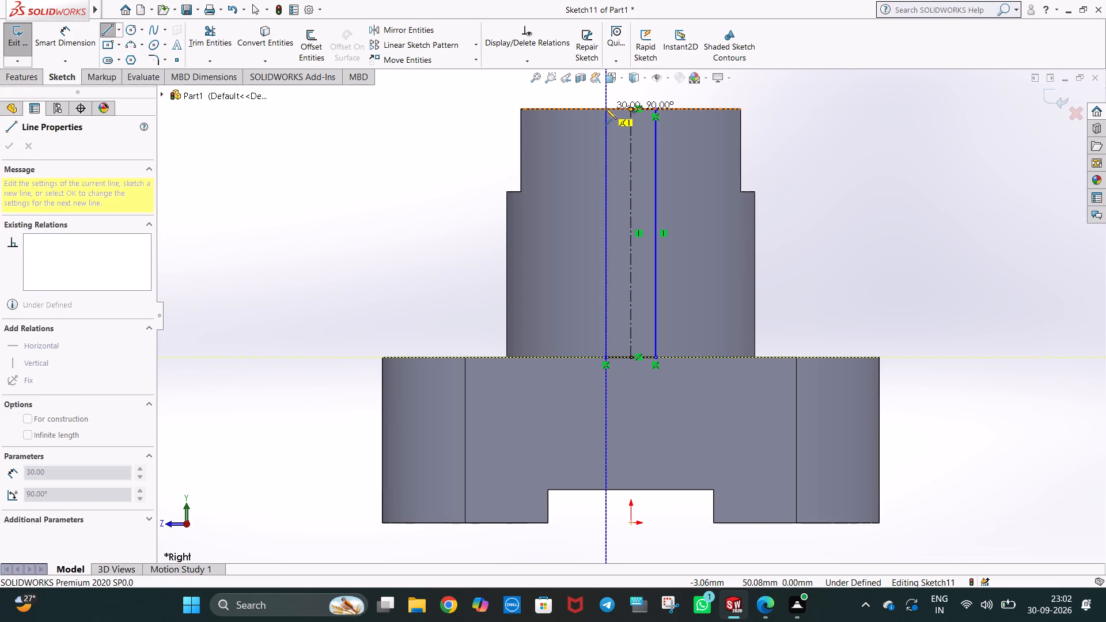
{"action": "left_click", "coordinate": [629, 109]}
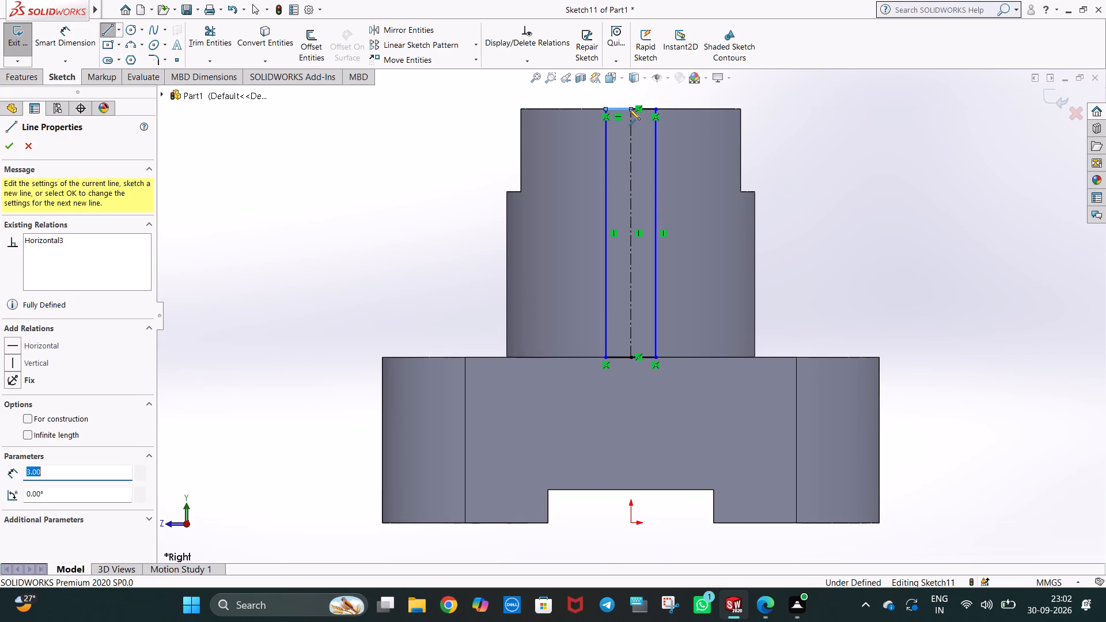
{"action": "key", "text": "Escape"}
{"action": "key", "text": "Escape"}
Examine from several angles how the rectangular profile sits relative to the boss and base.
{"action": "middle_click_drag", "start_coordinate": [720, 299], "coordinate": [739, 317]}
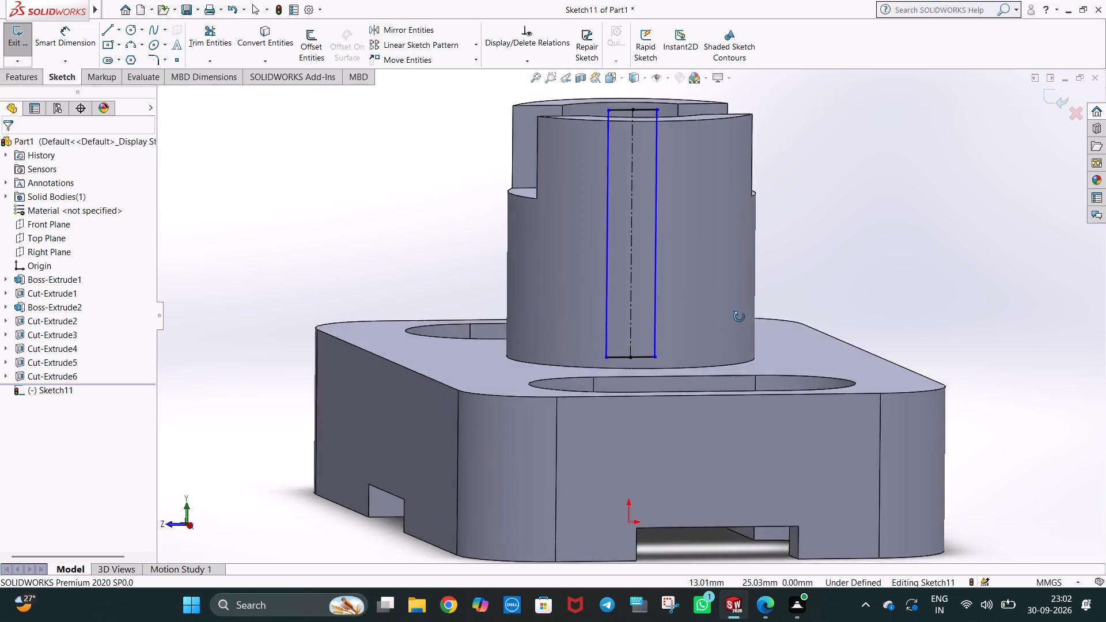
{"action": "middle_click_drag", "start_coordinate": [739, 317], "coordinate": [727, 347]}
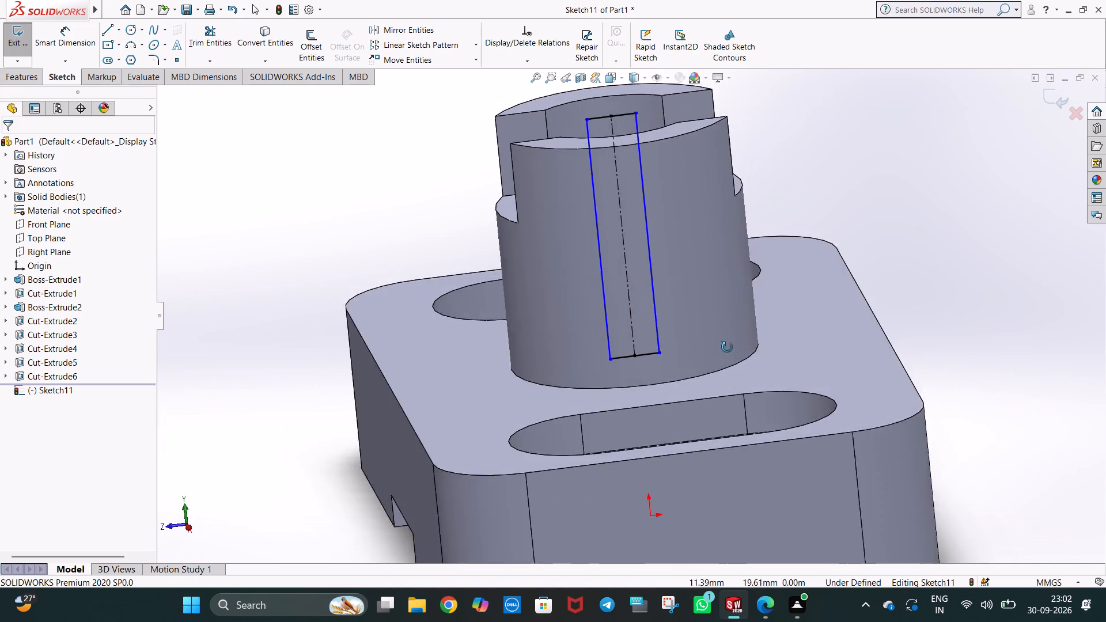
{"action": "middle_click_drag", "start_coordinate": [727, 347], "coordinate": [713, 363]}
{"action": "right_click", "coordinate": [683, 289]}
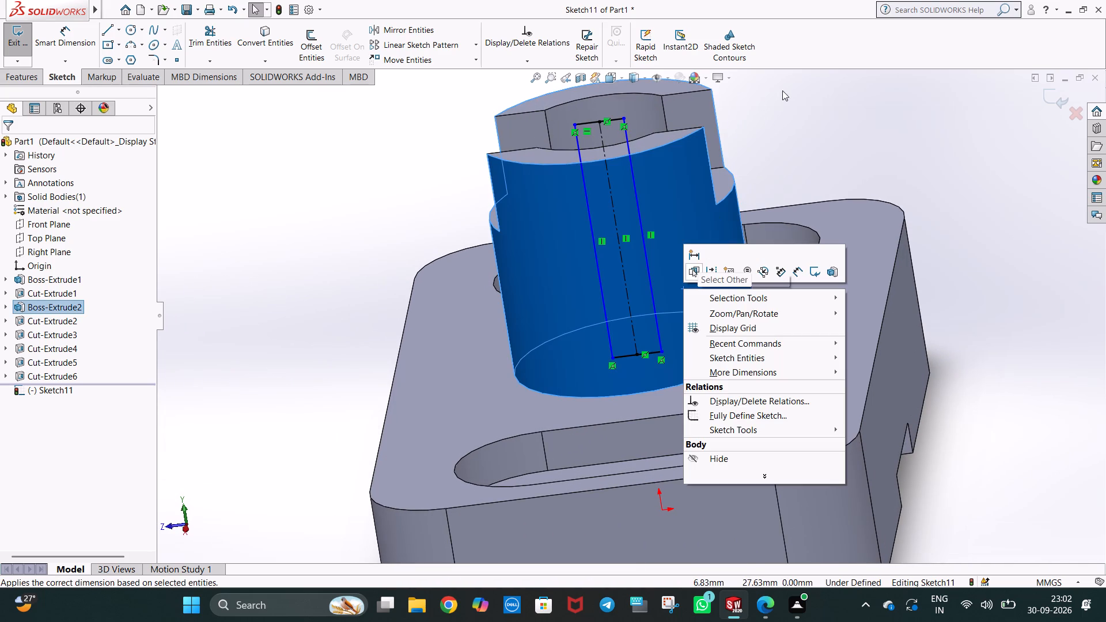
{"action": "left_click", "coordinate": [788, 124]}
{"action": "scroll", "coordinate": [716, 271], "scroll_direction": "up", "scroll_amount": 2}
{"action": "middle_click_drag", "start_coordinate": [716, 270], "coordinate": [787, 250]}
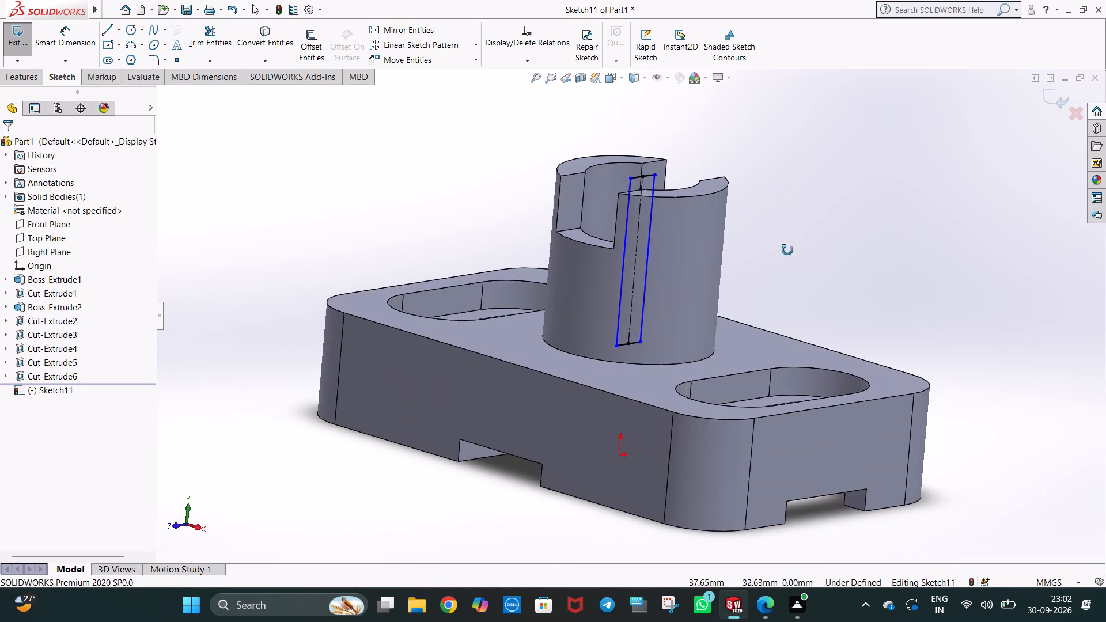
{"action": "middle_click_drag", "start_coordinate": [787, 250], "coordinate": [815, 350]}
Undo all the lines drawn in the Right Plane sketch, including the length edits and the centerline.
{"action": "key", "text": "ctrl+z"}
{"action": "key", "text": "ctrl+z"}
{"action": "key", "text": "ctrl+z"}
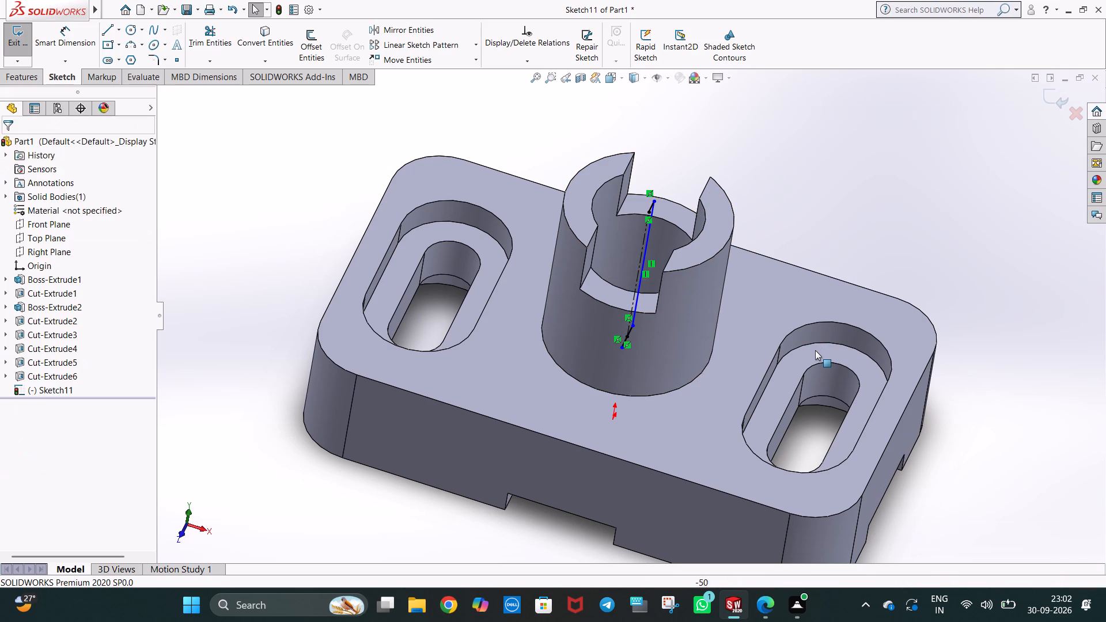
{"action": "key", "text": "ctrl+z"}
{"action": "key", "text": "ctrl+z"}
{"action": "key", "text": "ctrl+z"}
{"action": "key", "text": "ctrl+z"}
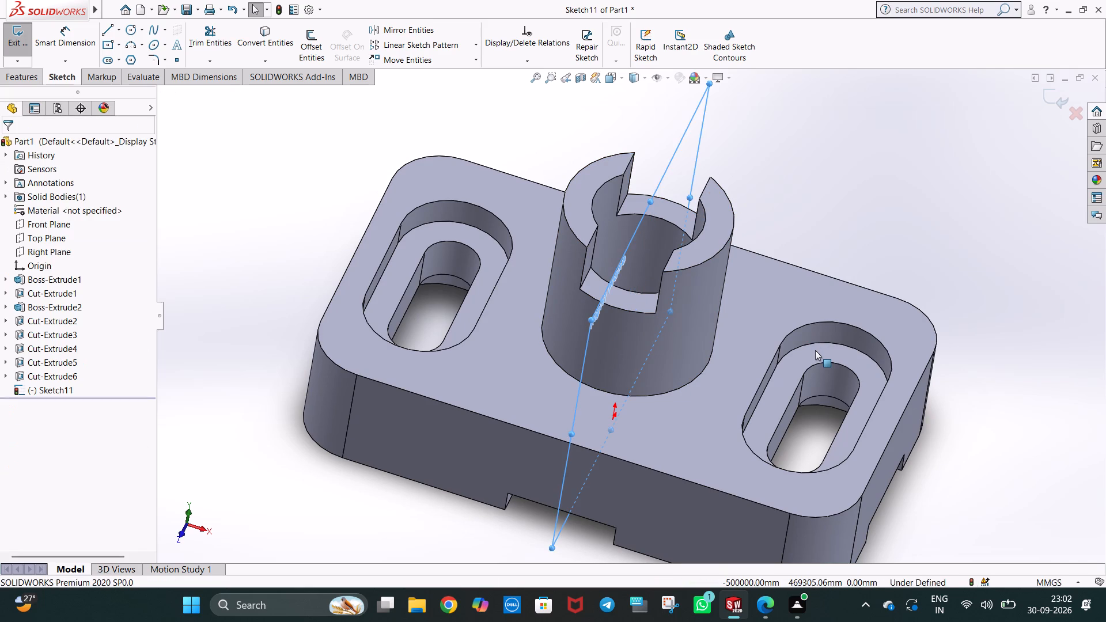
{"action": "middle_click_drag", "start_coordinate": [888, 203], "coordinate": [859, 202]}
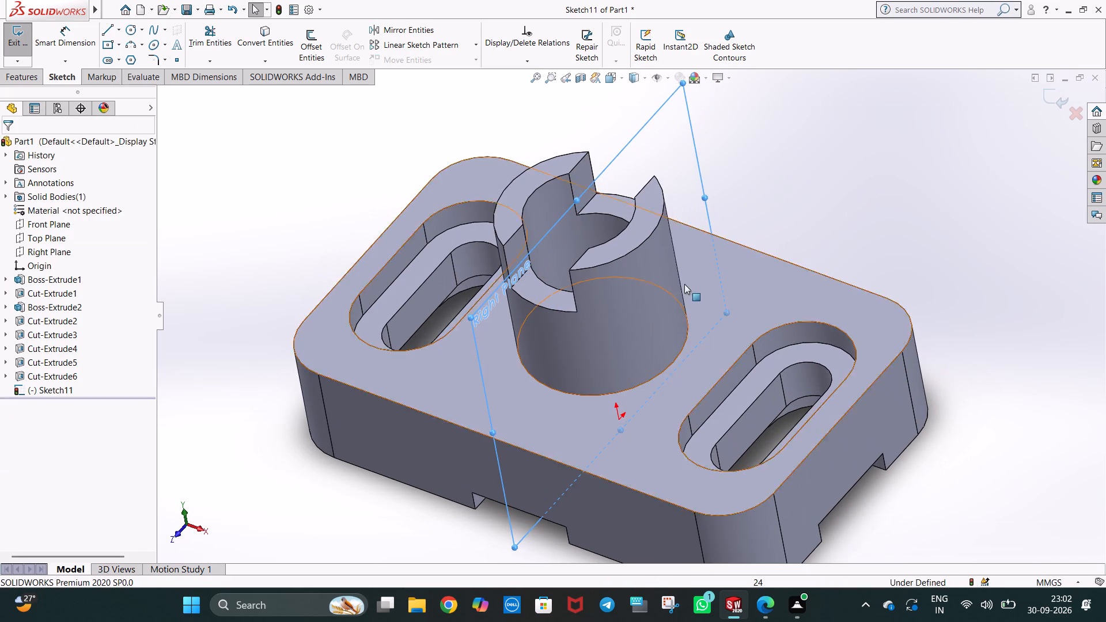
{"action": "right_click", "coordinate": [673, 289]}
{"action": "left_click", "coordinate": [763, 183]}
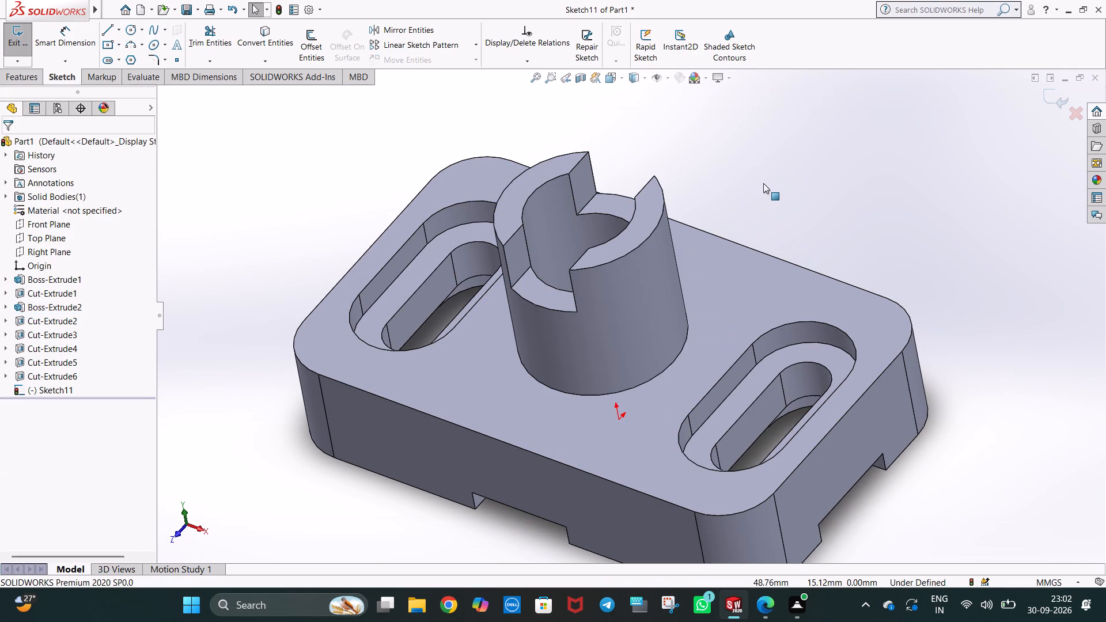
Exit the emptied Right Plane sketch.
{"action": "key", "text": "ctrl+4"}
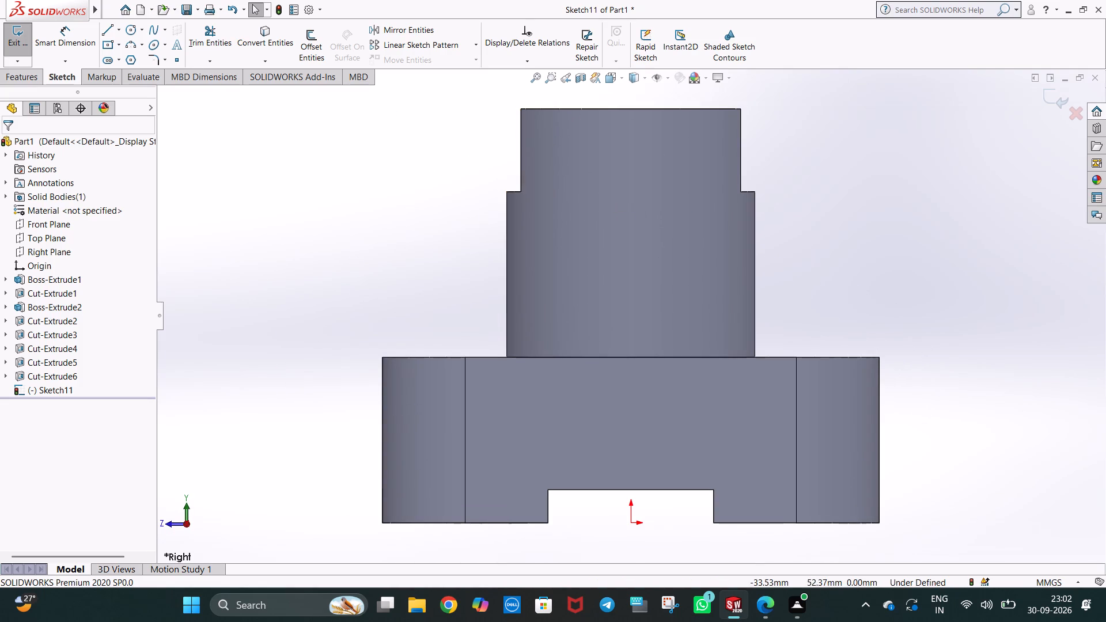
{"action": "right_click", "coordinate": [602, 221]}
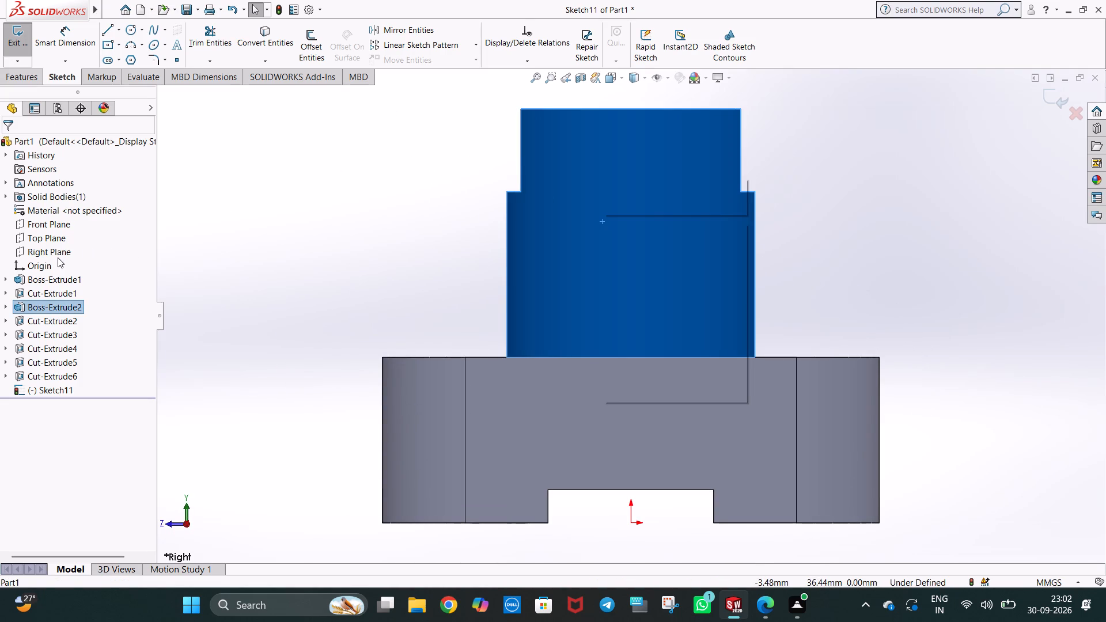
{"action": "left_click", "coordinate": [58, 257]}
{"action": "left_click", "coordinate": [63, 244]}
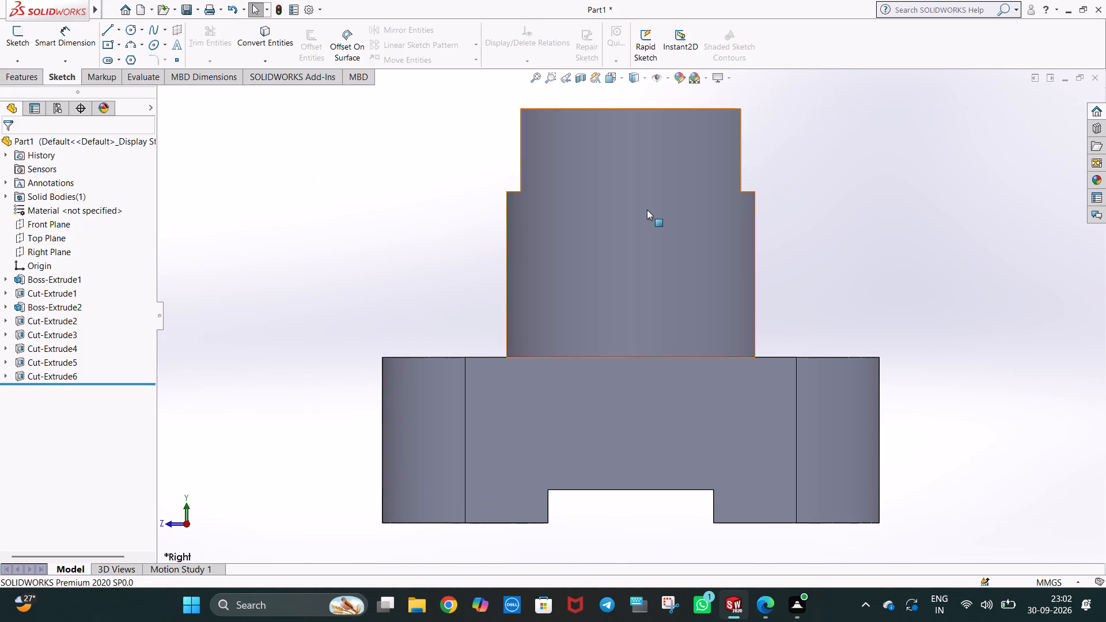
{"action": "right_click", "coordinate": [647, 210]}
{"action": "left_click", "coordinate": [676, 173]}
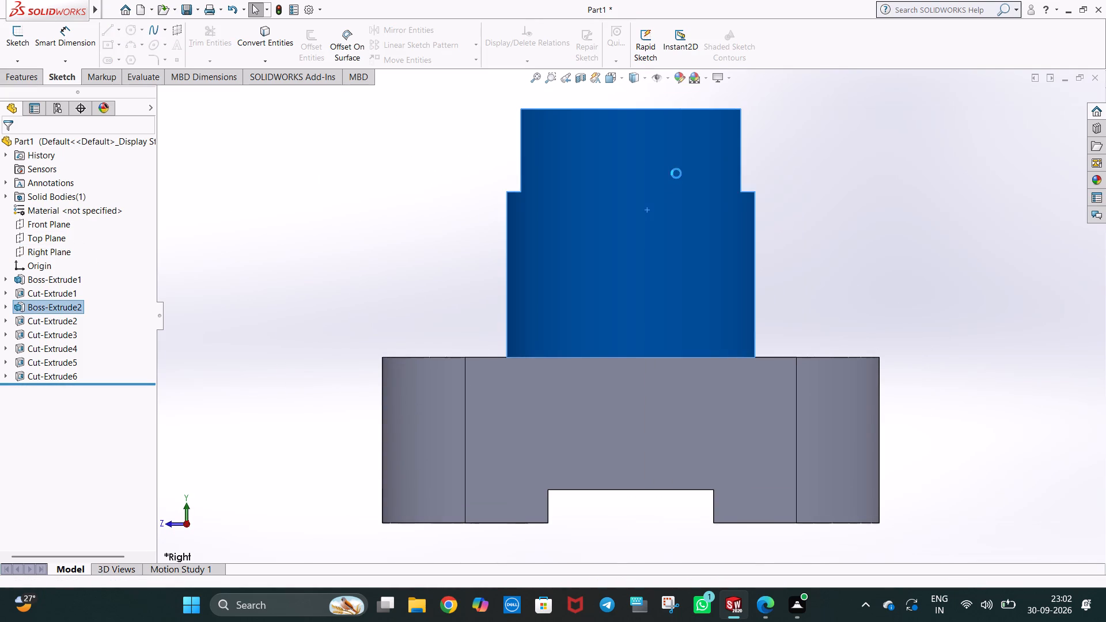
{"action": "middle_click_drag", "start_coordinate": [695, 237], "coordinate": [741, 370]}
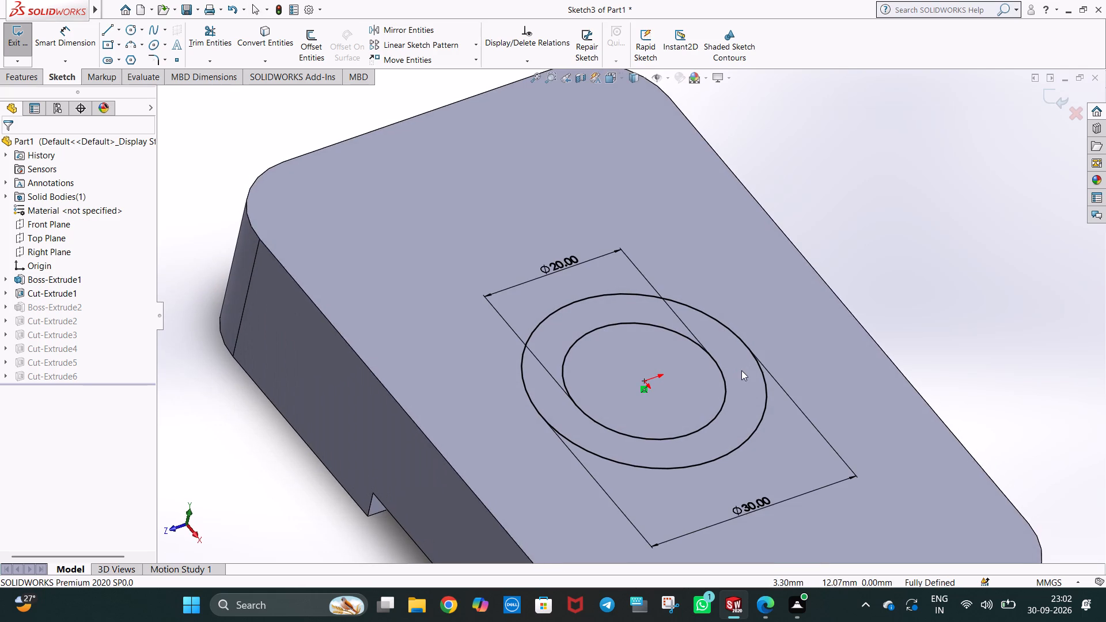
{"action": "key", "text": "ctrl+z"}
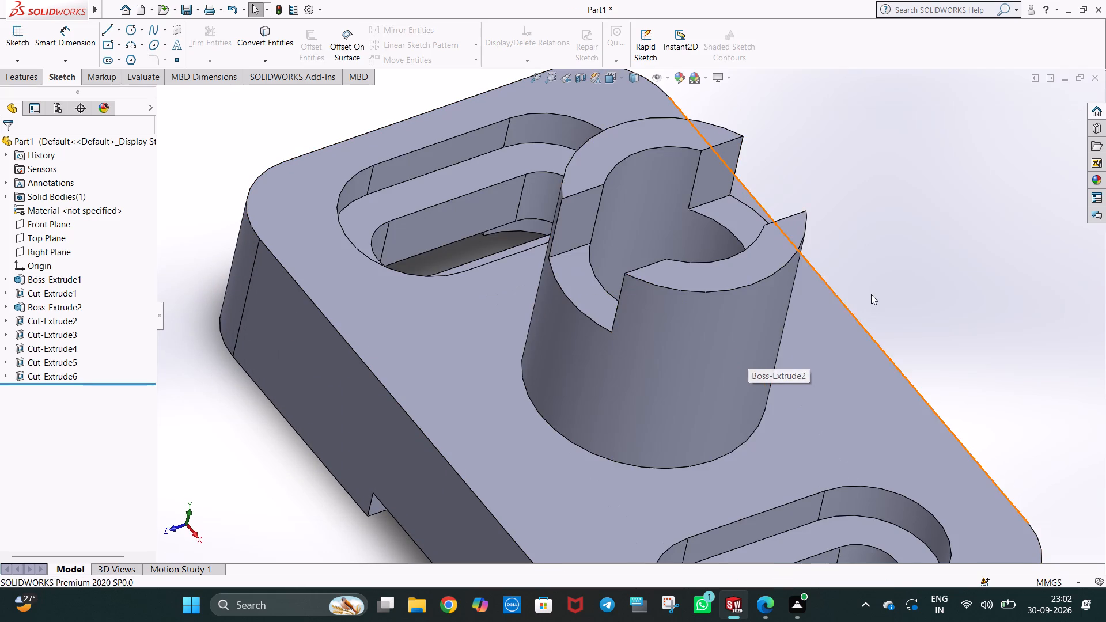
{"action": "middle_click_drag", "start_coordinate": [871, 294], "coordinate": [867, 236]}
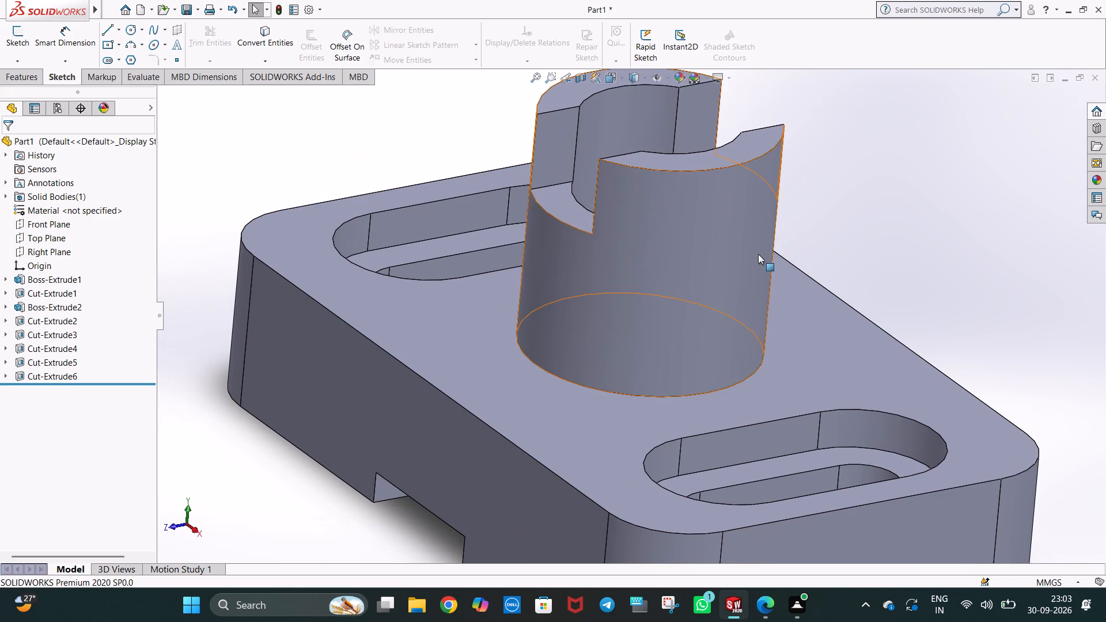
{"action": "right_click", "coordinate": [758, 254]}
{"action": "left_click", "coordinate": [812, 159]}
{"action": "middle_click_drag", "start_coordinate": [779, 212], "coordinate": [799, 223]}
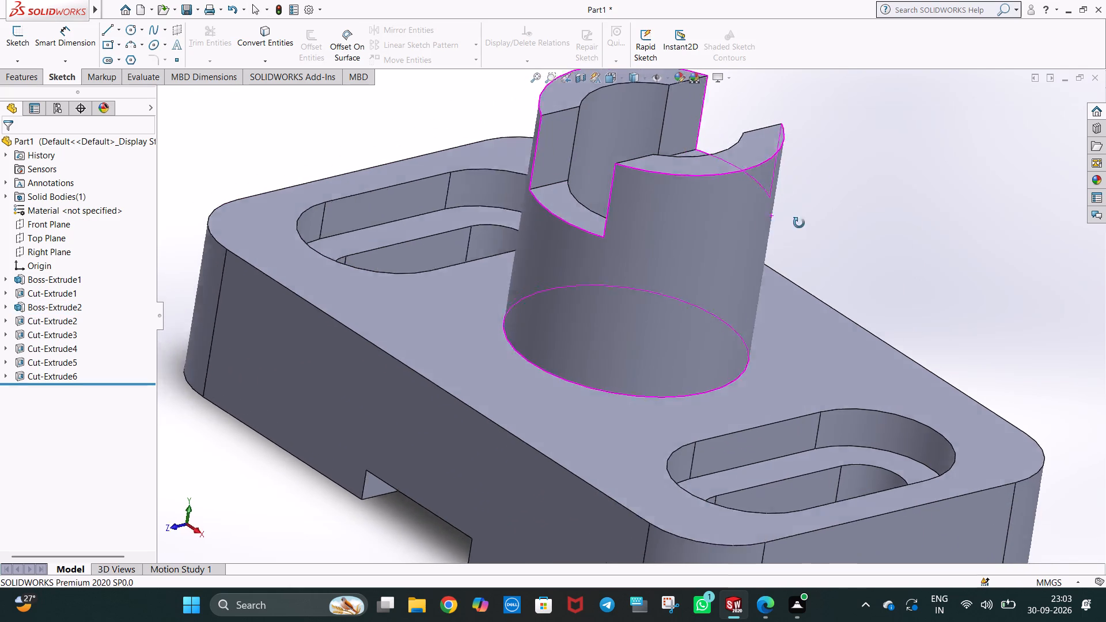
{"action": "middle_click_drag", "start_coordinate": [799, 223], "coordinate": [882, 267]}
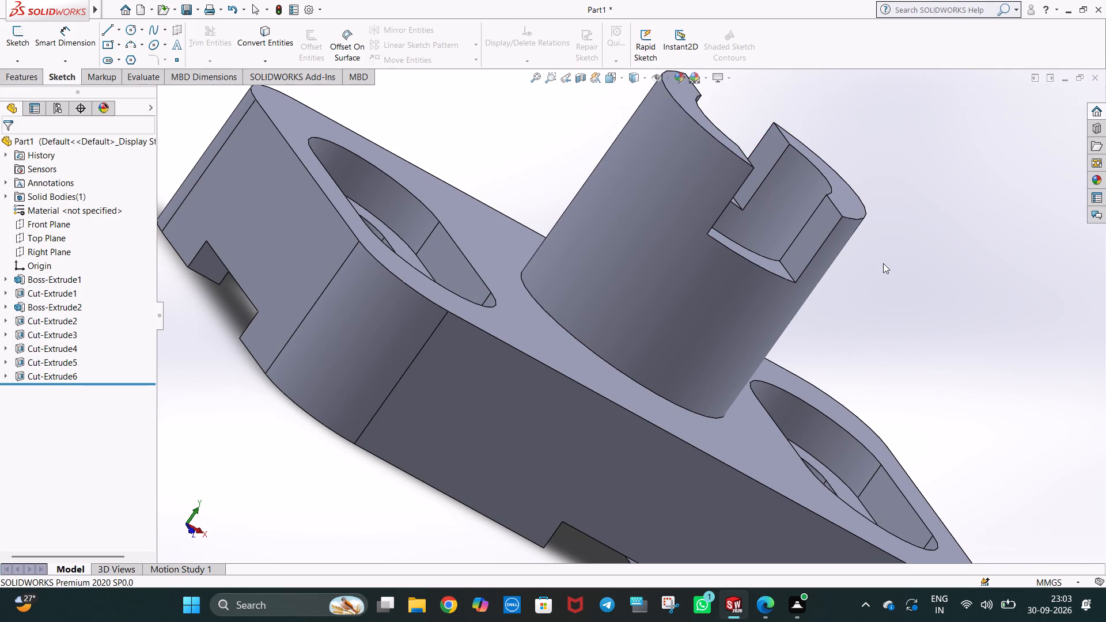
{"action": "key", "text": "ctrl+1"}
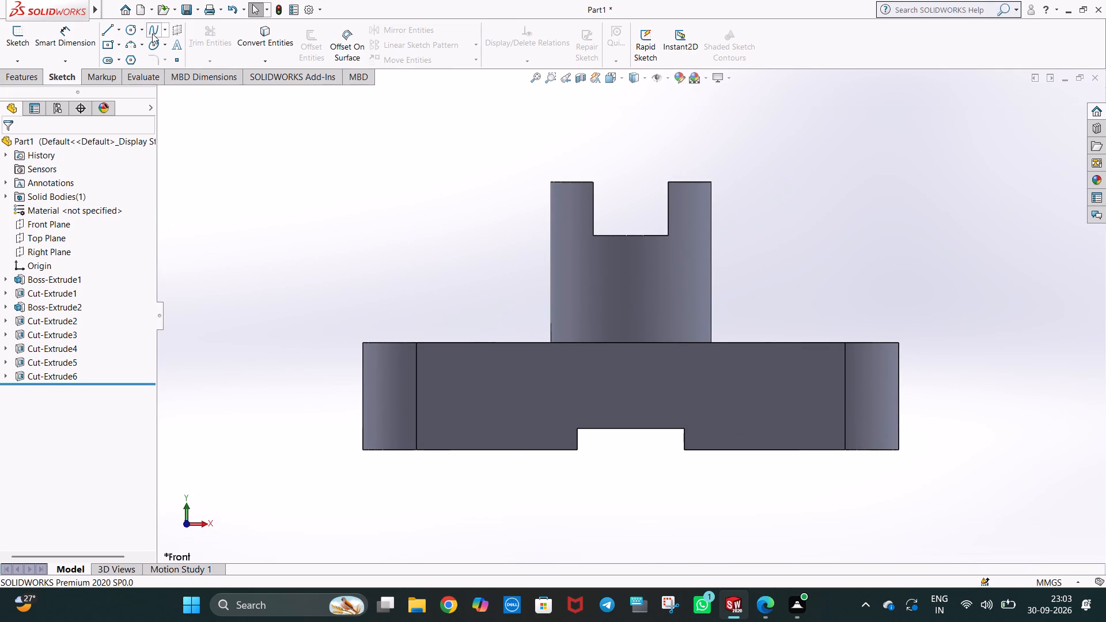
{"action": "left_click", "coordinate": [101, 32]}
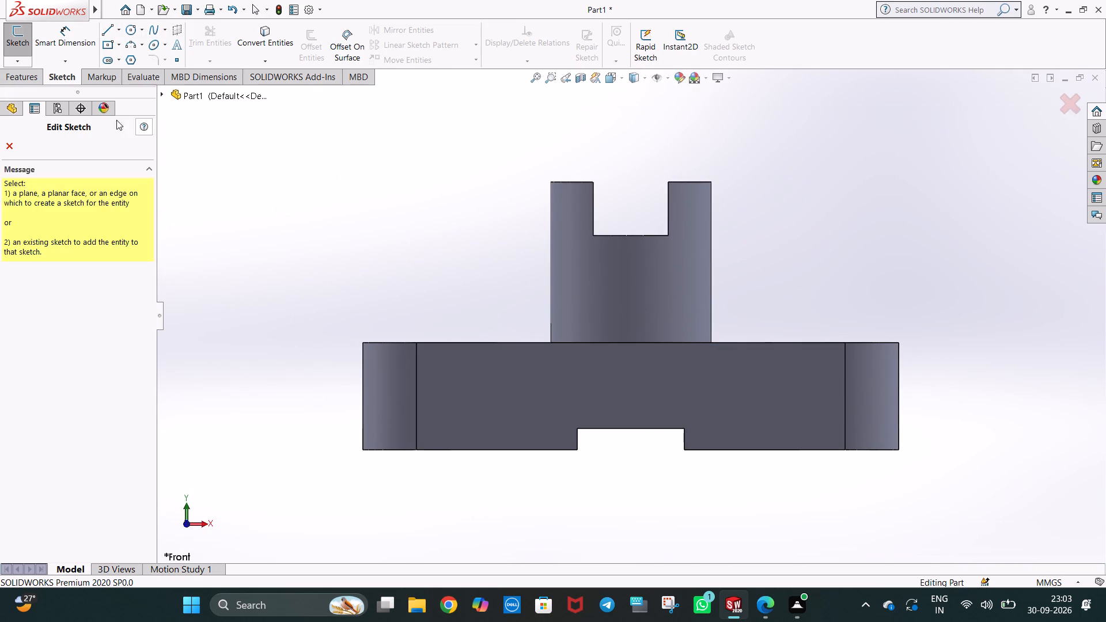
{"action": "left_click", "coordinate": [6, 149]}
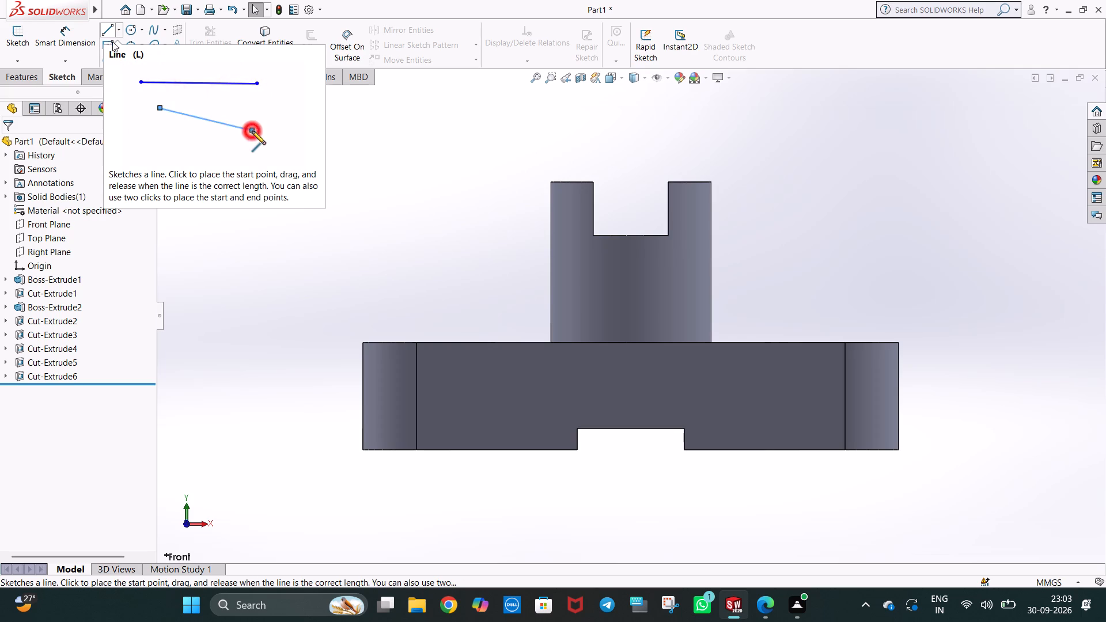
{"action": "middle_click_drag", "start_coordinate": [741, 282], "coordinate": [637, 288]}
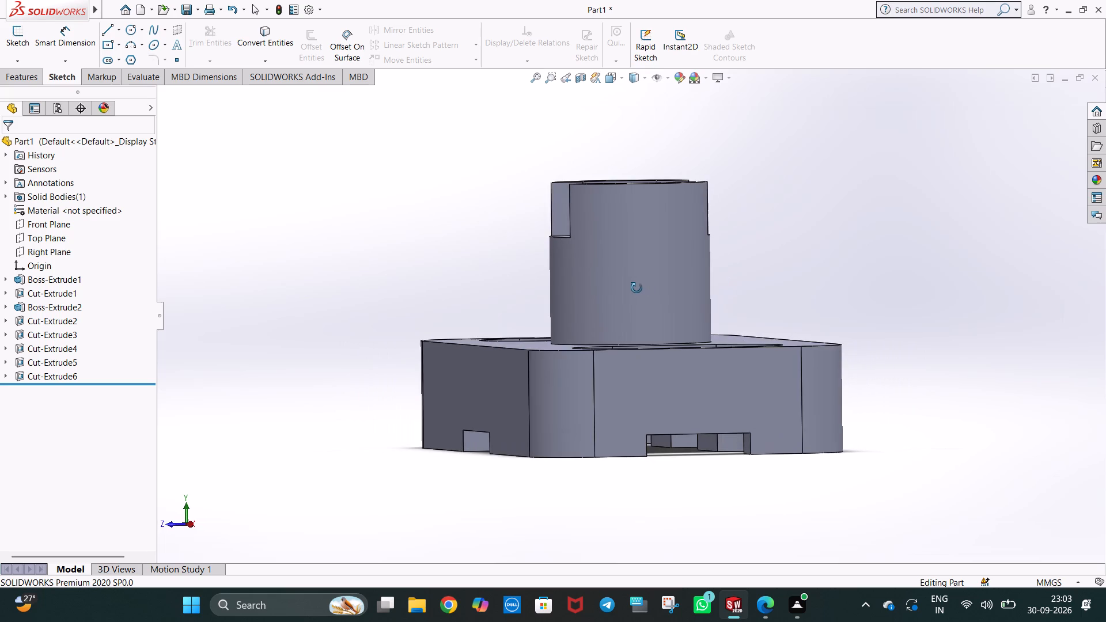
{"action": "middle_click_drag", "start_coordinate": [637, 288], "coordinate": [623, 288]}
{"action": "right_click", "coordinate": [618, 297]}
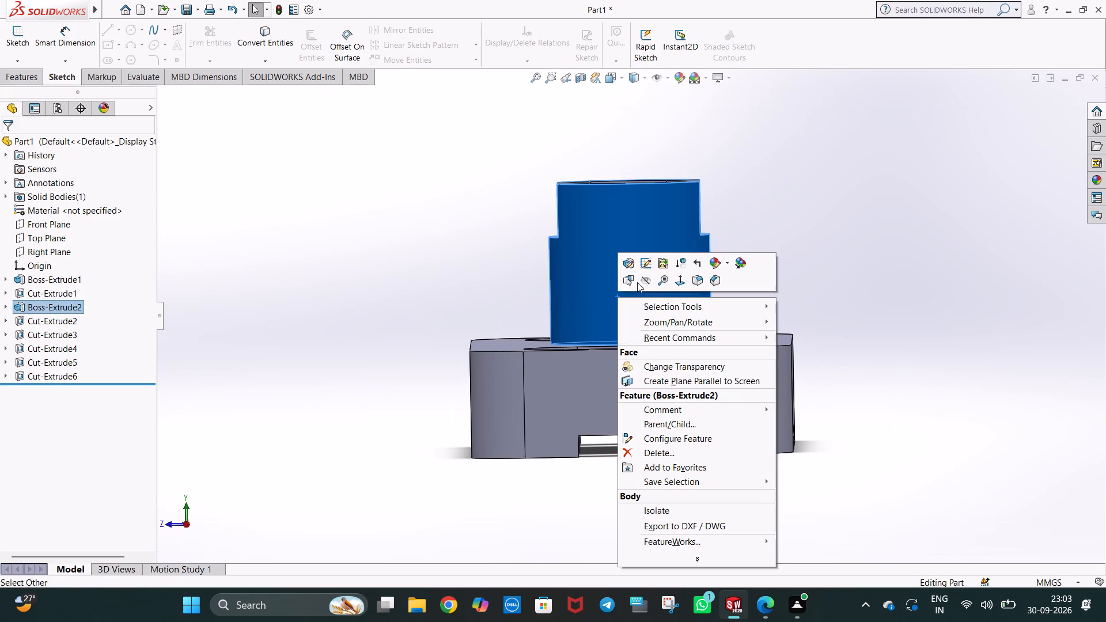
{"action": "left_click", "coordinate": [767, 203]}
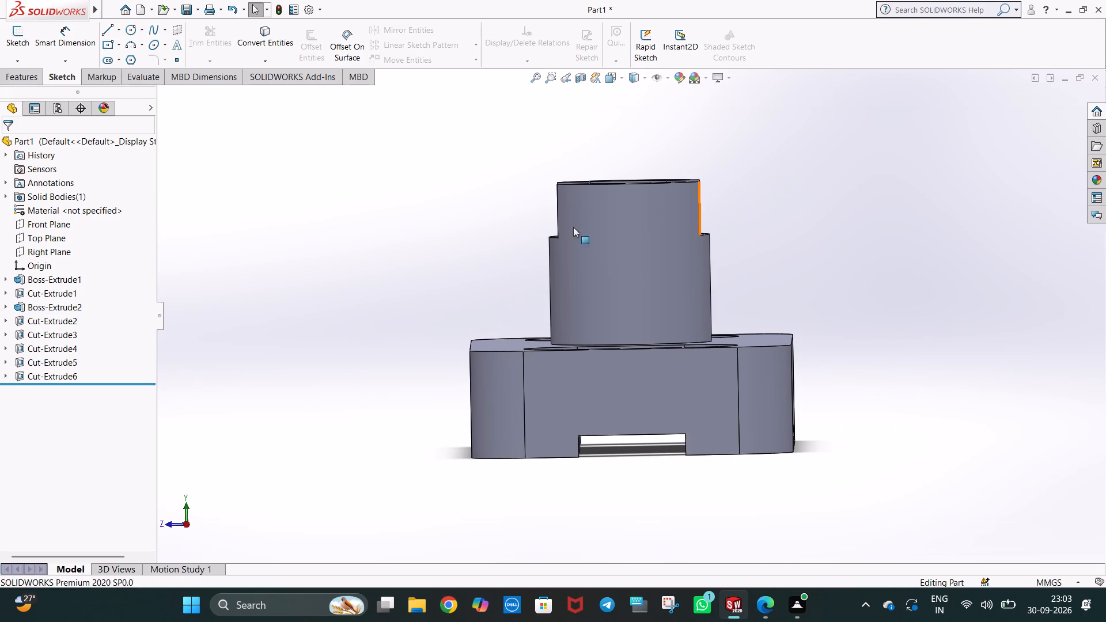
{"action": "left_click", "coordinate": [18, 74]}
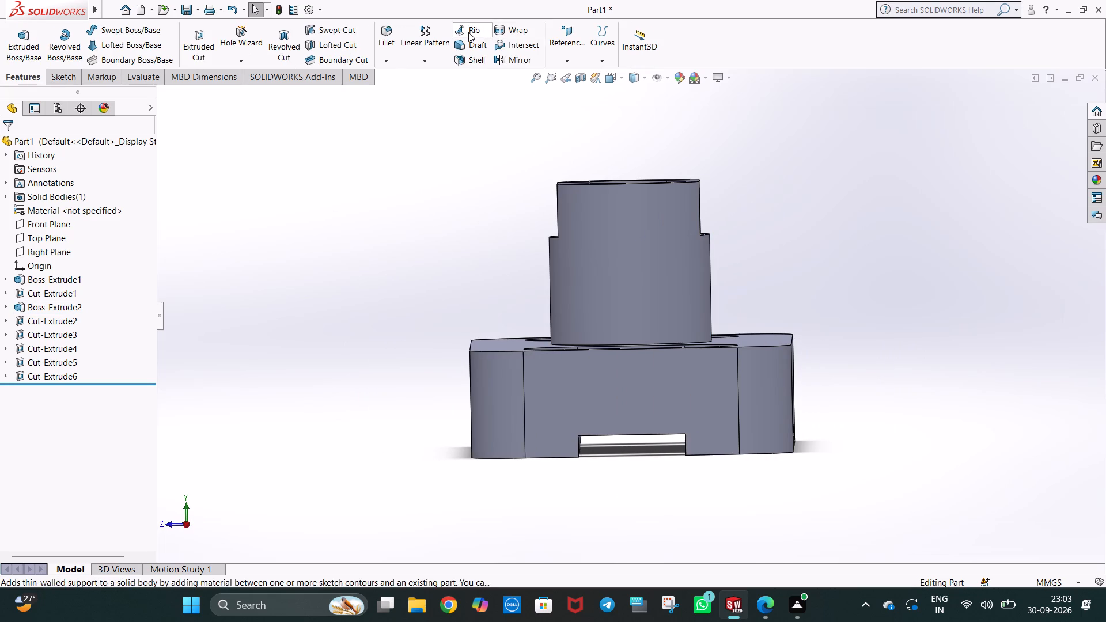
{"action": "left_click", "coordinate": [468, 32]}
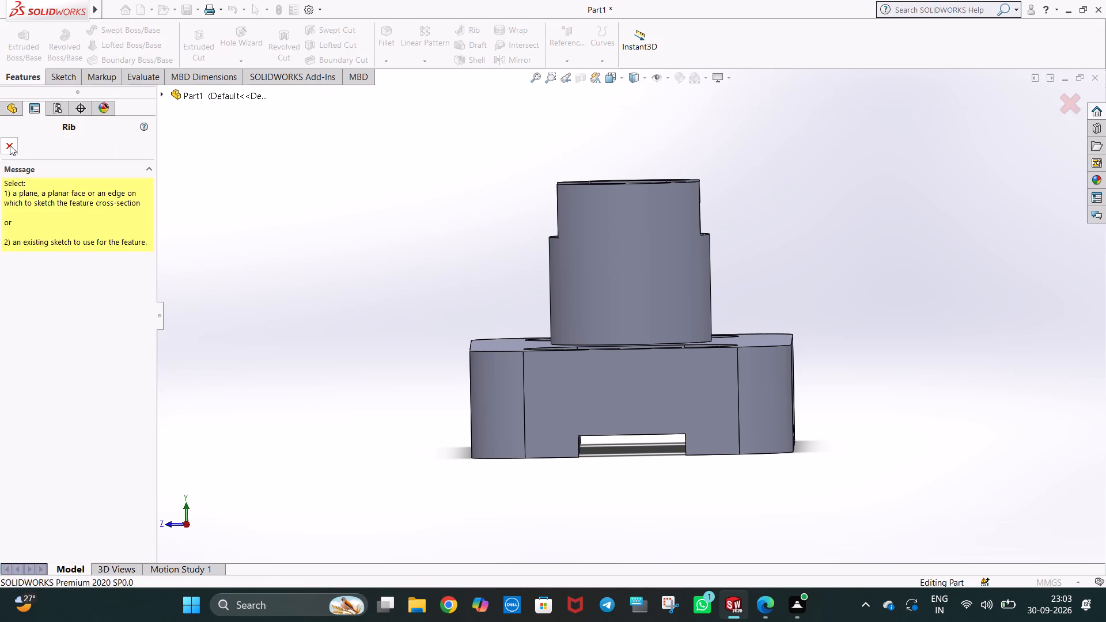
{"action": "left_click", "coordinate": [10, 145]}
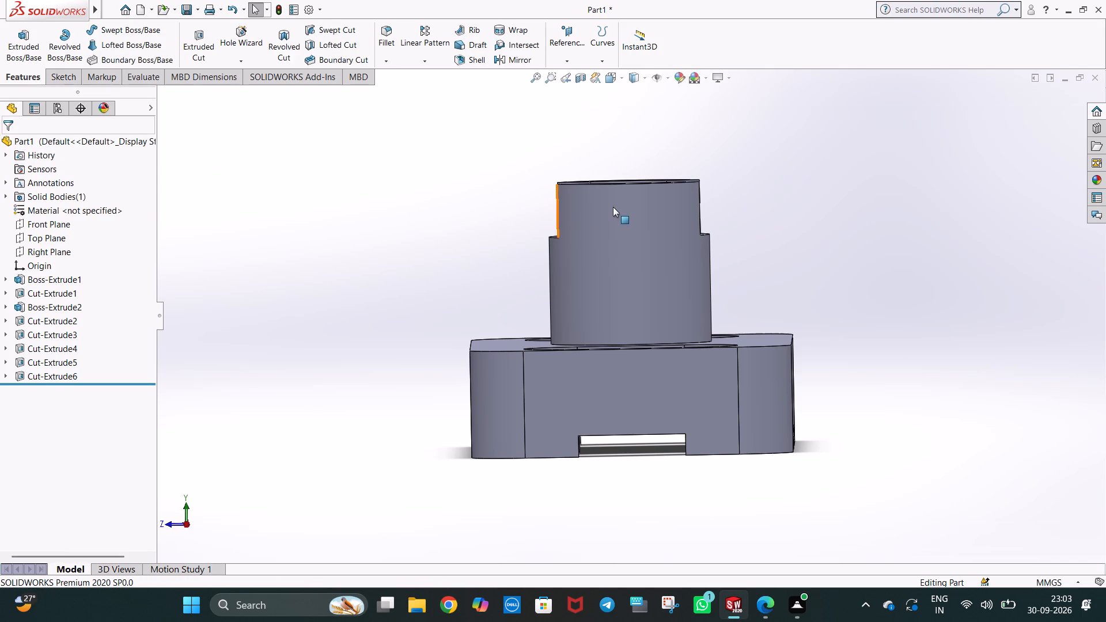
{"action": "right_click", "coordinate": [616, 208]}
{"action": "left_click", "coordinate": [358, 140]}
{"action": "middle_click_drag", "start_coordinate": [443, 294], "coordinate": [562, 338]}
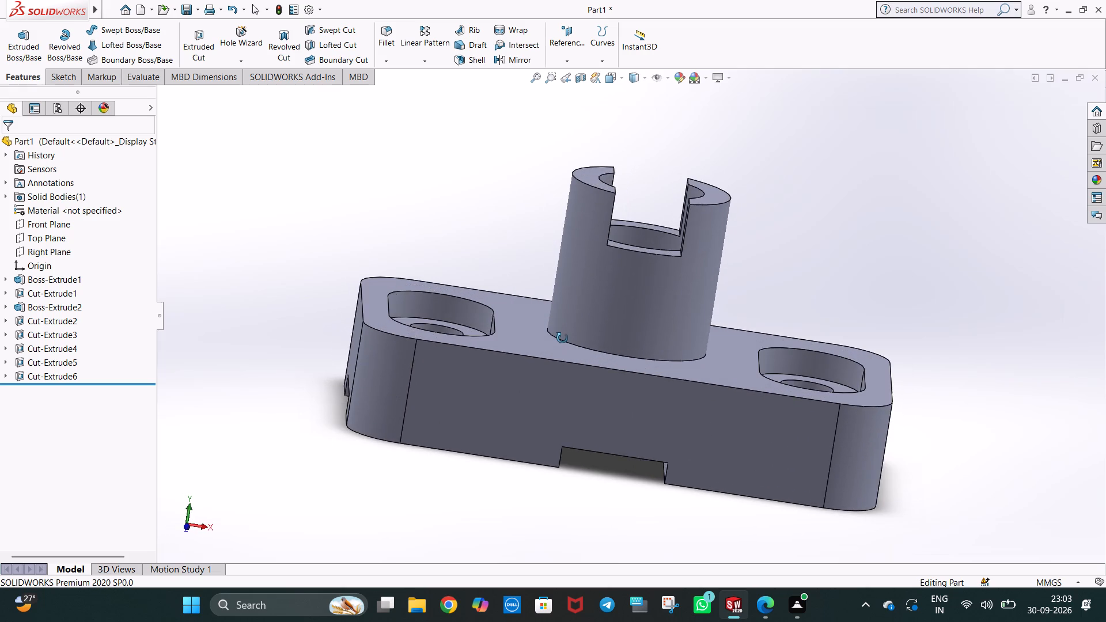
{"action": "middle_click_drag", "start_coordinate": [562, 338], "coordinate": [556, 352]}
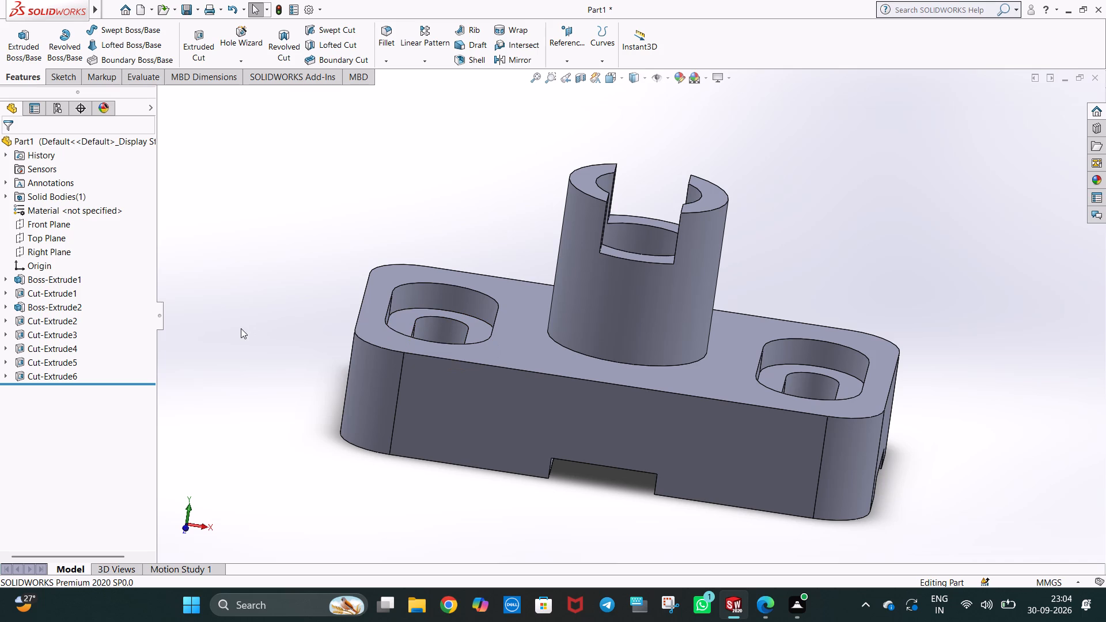
Start a Front Plane sketch and draw a vertical line along the boss's +X side, from the base's top face to the boss's top.
{"action": "right_click", "coordinate": [241, 328]}
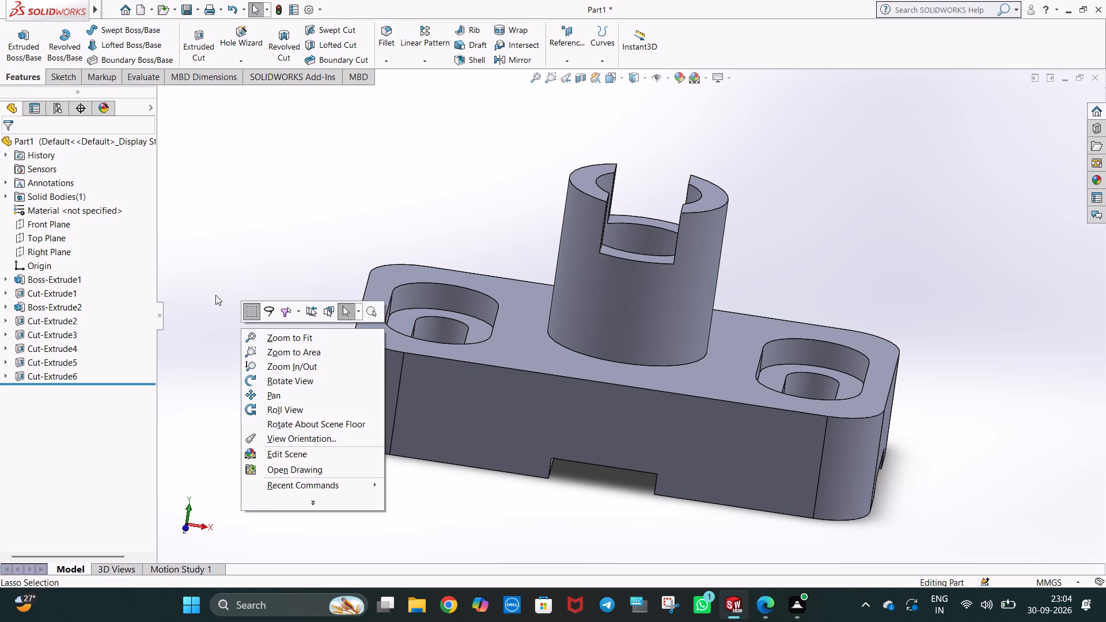
{"action": "left_click", "coordinate": [389, 171]}
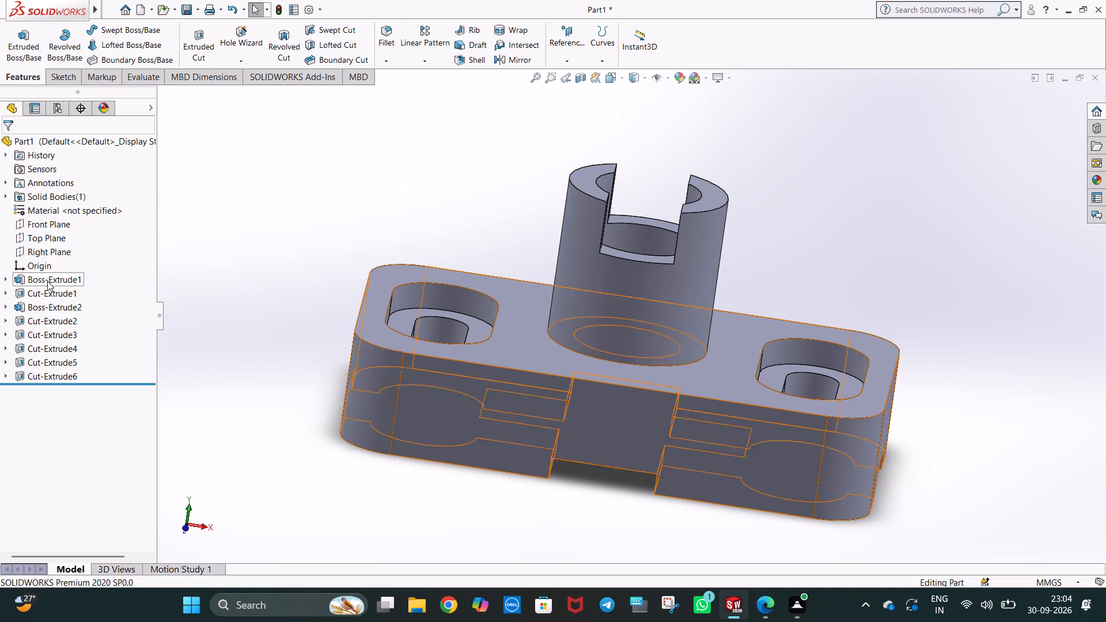
{"action": "left_click", "coordinate": [58, 223]}
{"action": "left_click", "coordinate": [69, 207]}
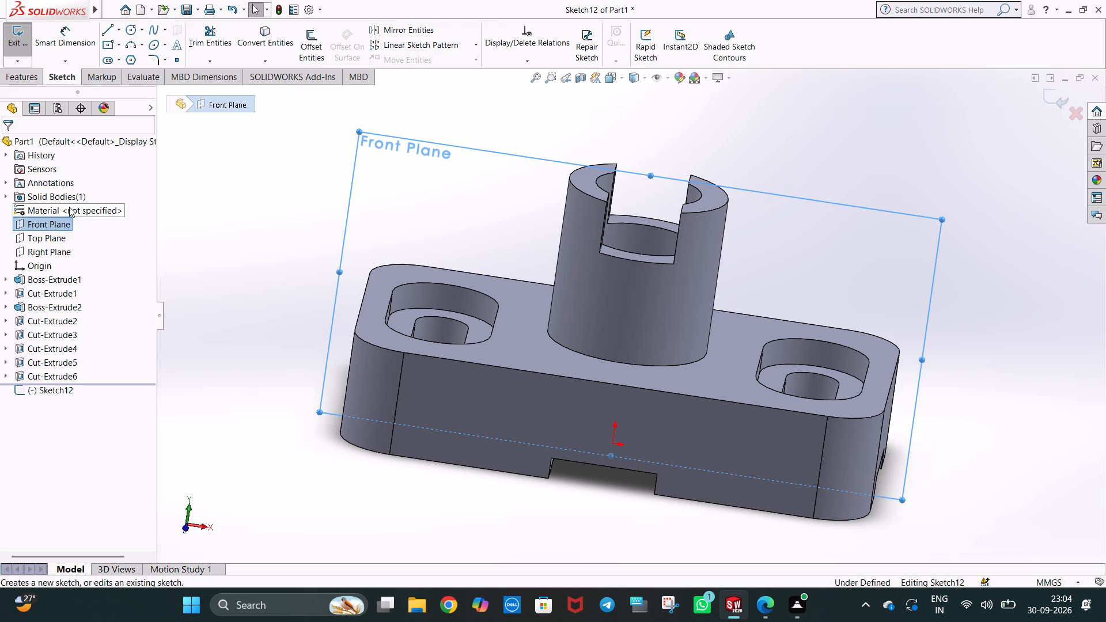
{"action": "key", "text": "ctrl+8"}
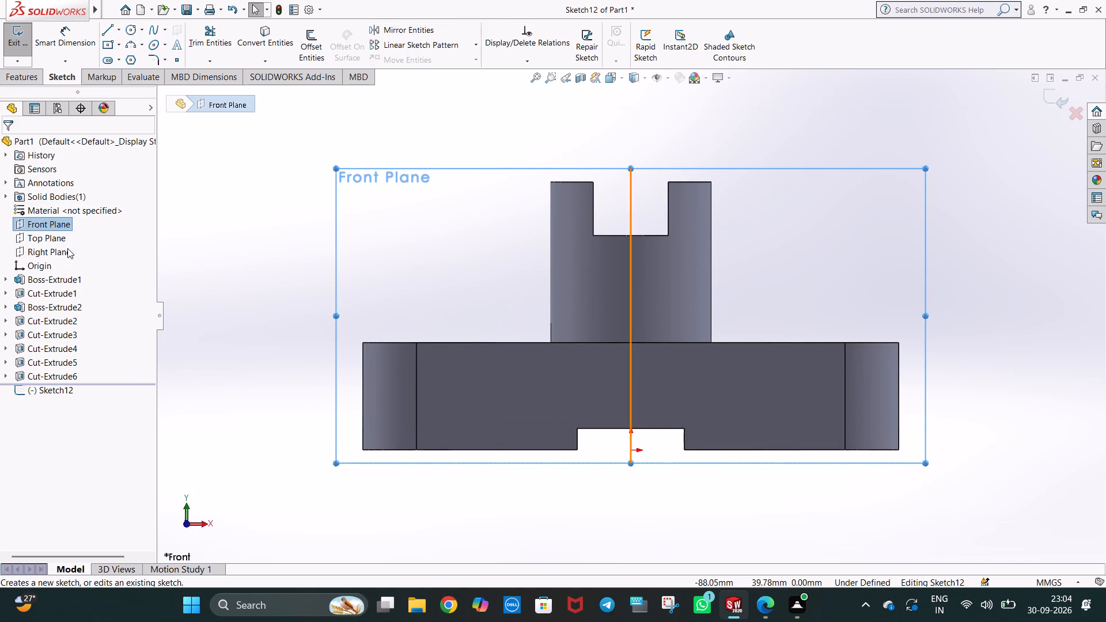
{"action": "left_click", "coordinate": [210, 210]}
{"action": "left_click", "coordinate": [112, 32]}
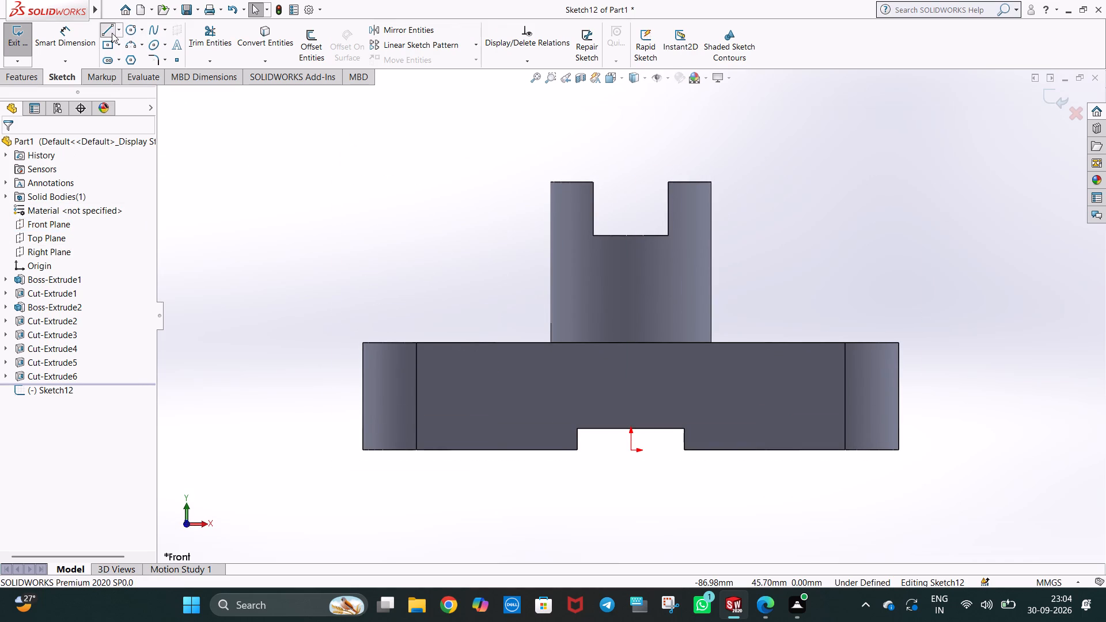
{"action": "left_click", "coordinate": [711, 343]}
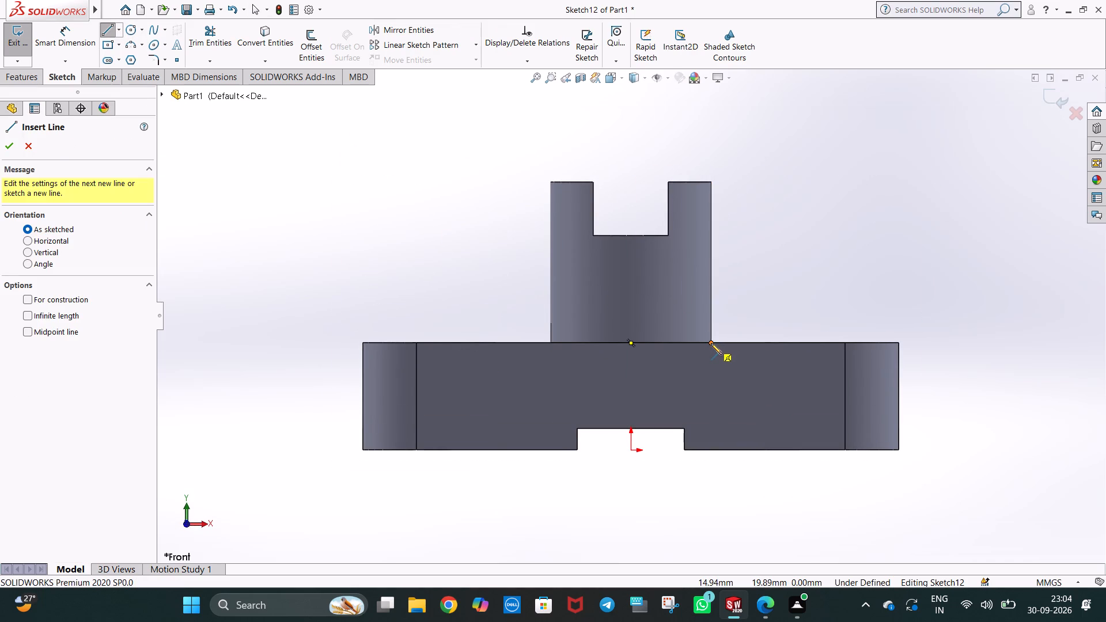
{"action": "left_click", "coordinate": [711, 179]}
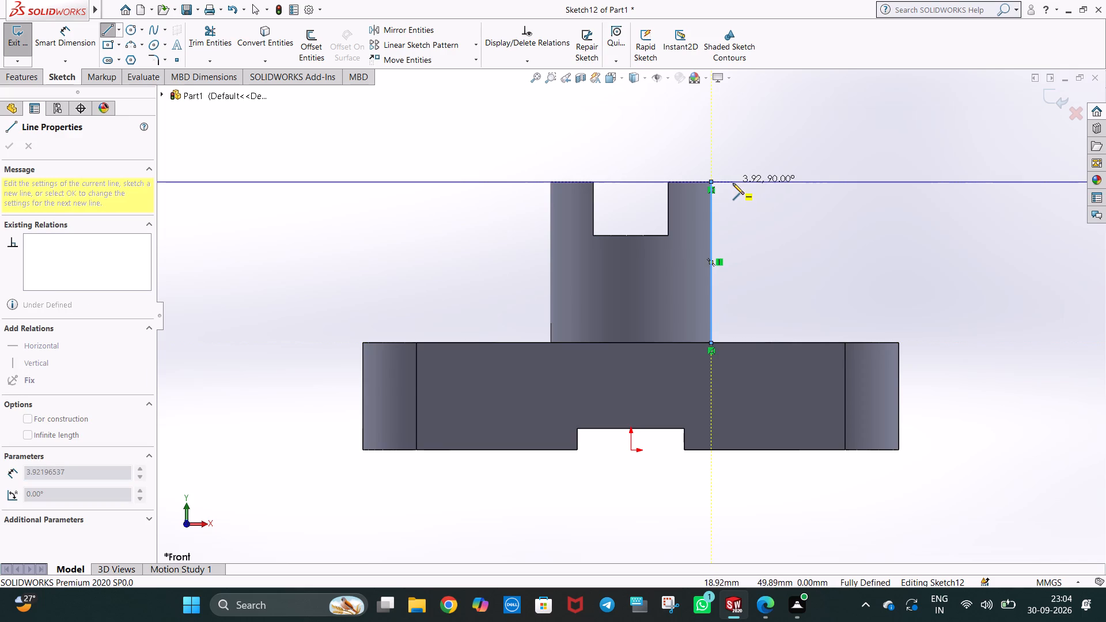
Add a horizontal line running outward from the vertical line's top end and set its length to 6 mm.
{"action": "left_click", "coordinate": [733, 183]}
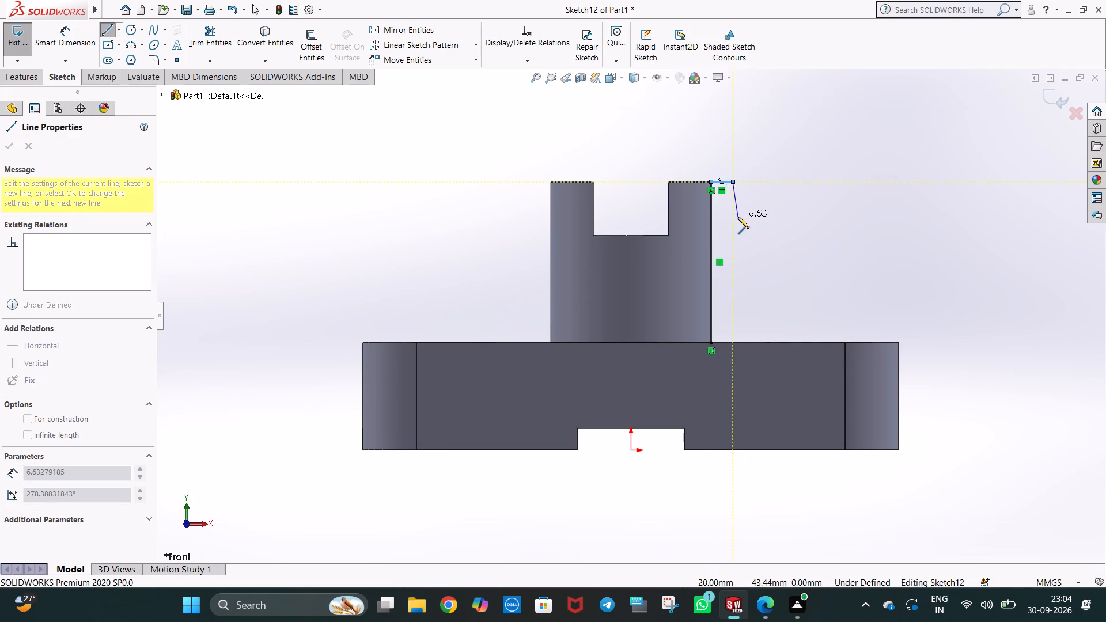
{"action": "key", "text": "Escape"}
{"action": "left_click", "coordinate": [724, 179]}
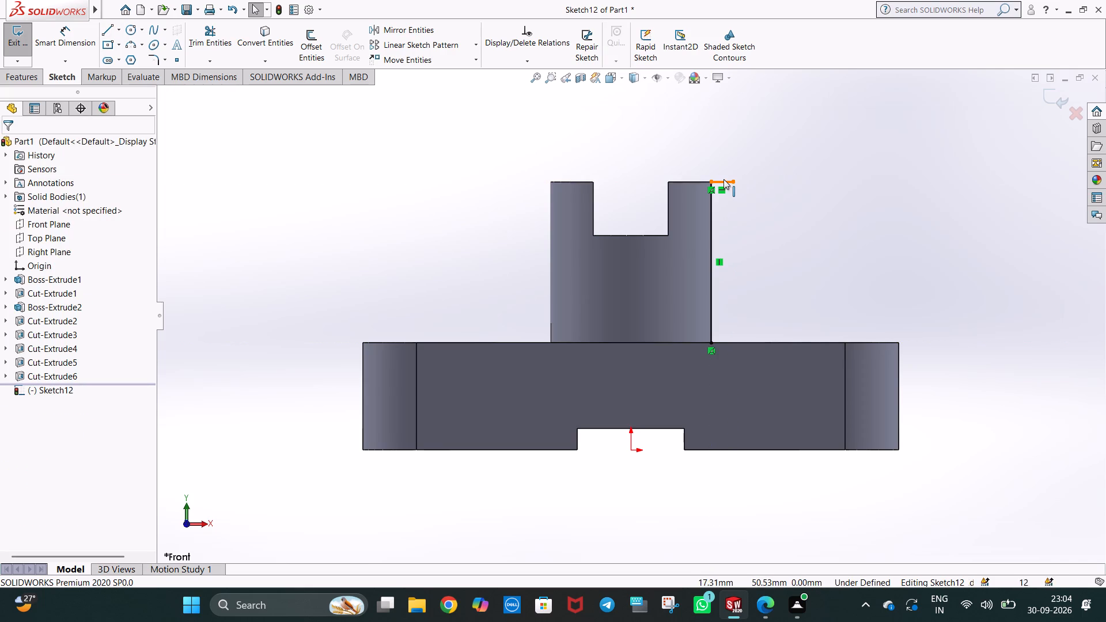
{"action": "key", "text": "6"}
{"action": "key", "text": "Return"}
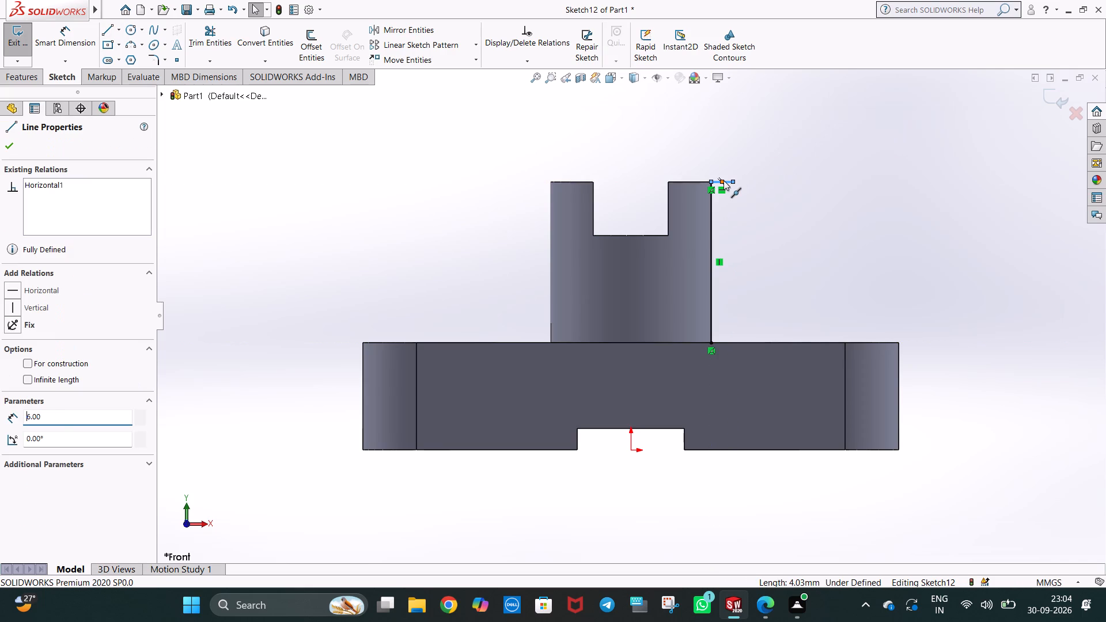
{"action": "left_click", "coordinate": [799, 188]}
{"action": "key", "text": "Escape"}
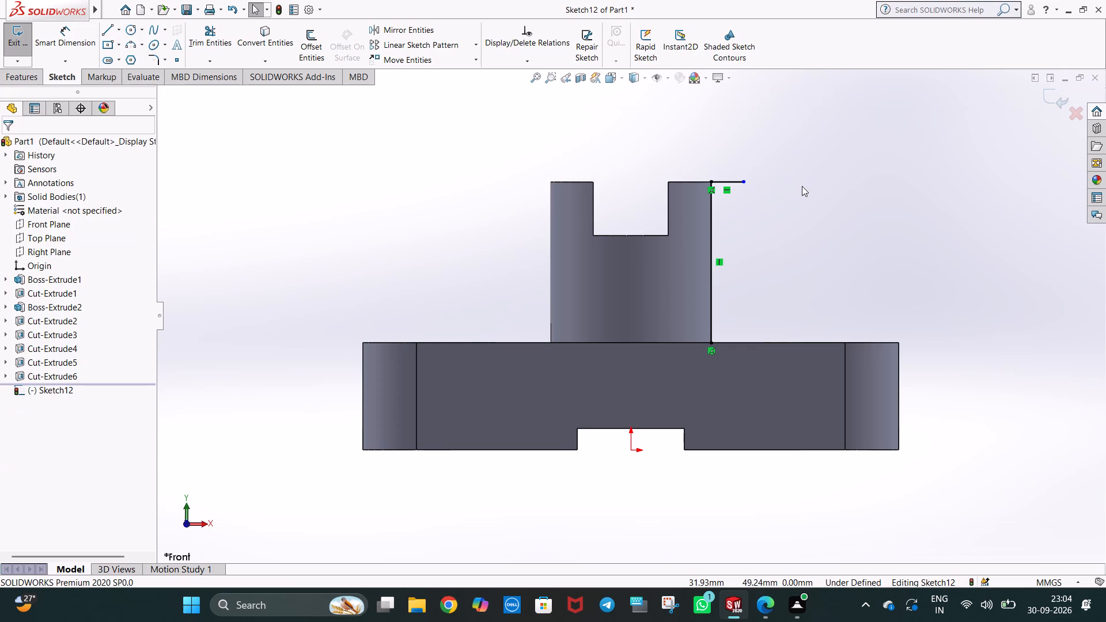
Close the rib profile with a vertical line down to the base's top face and a horizontal line back to the boss.
{"action": "middle_click_drag", "start_coordinate": [802, 186], "coordinate": [736, 212]}
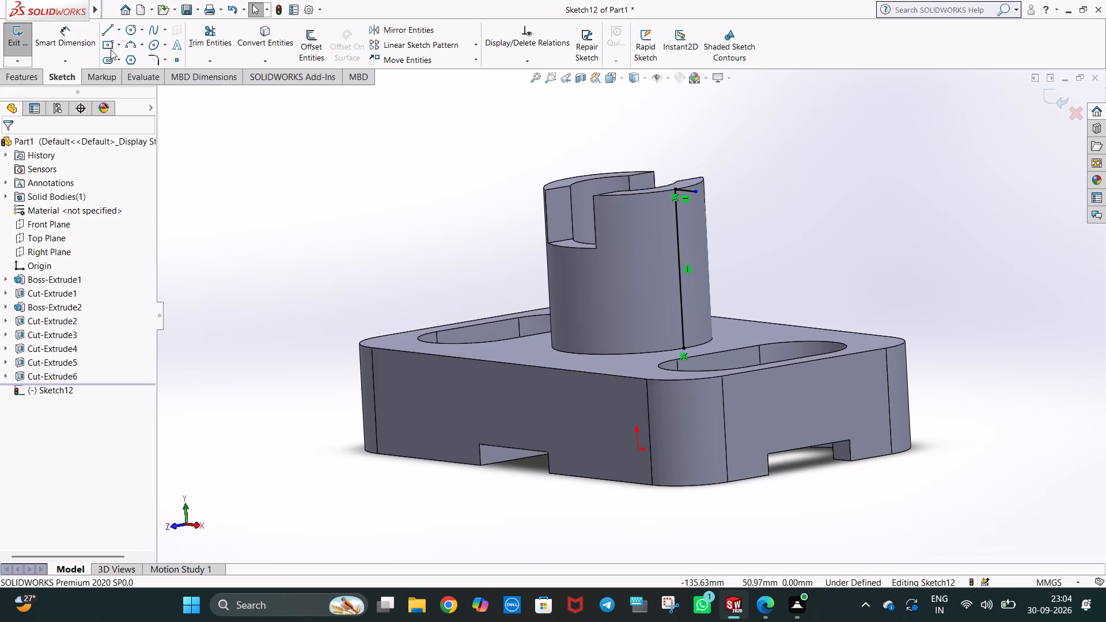
{"action": "key", "text": "ctrl+1"}
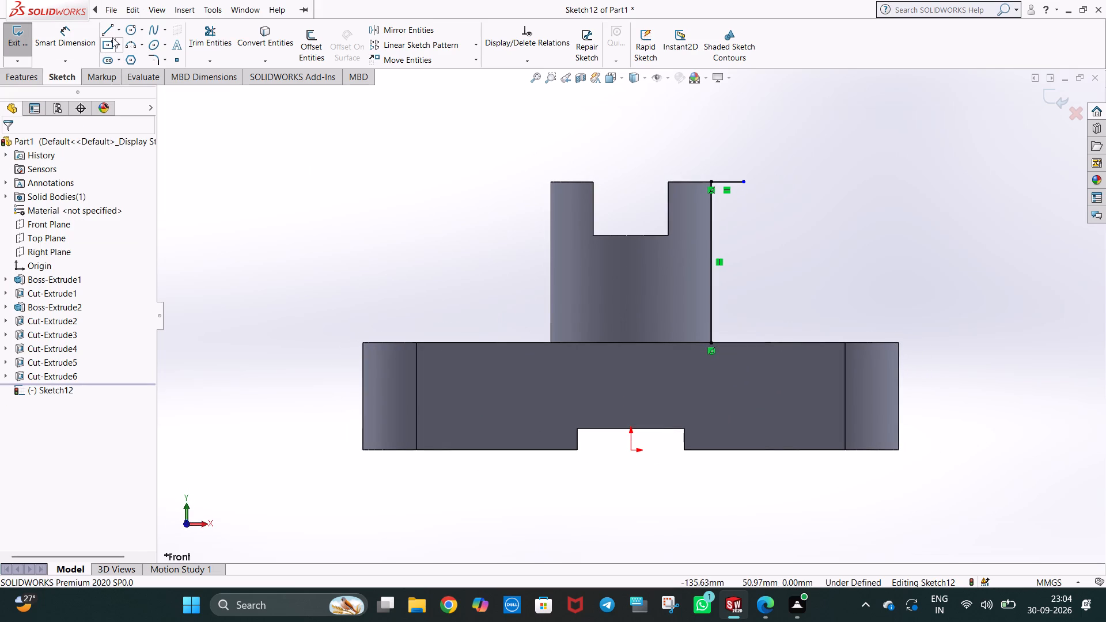
{"action": "left_click", "coordinate": [108, 29]}
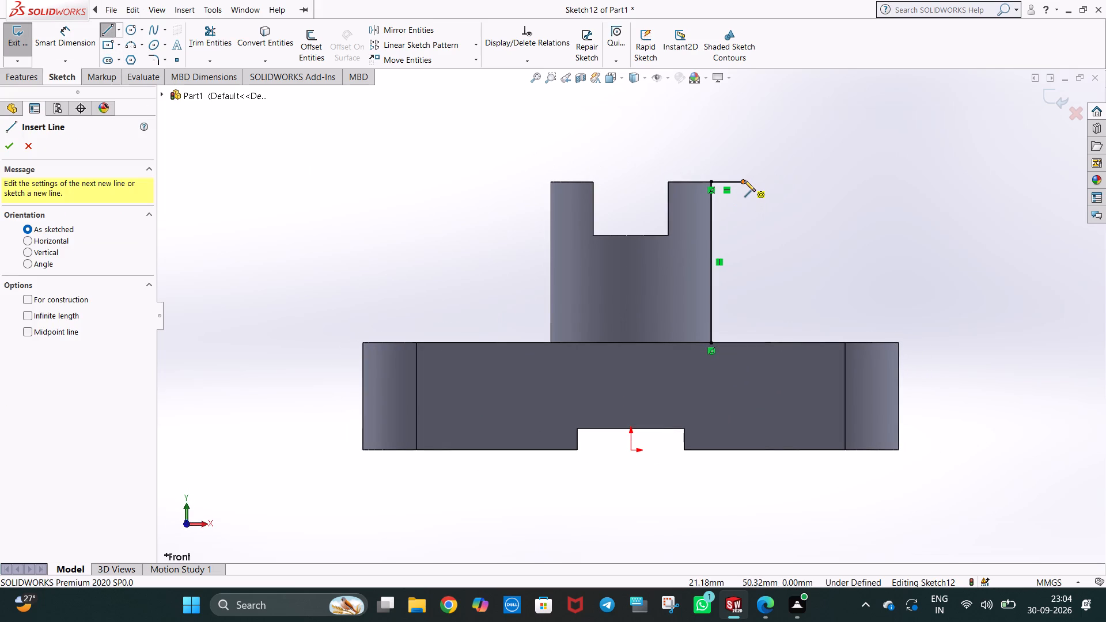
{"action": "left_click", "coordinate": [744, 180]}
{"action": "left_click", "coordinate": [744, 344]}
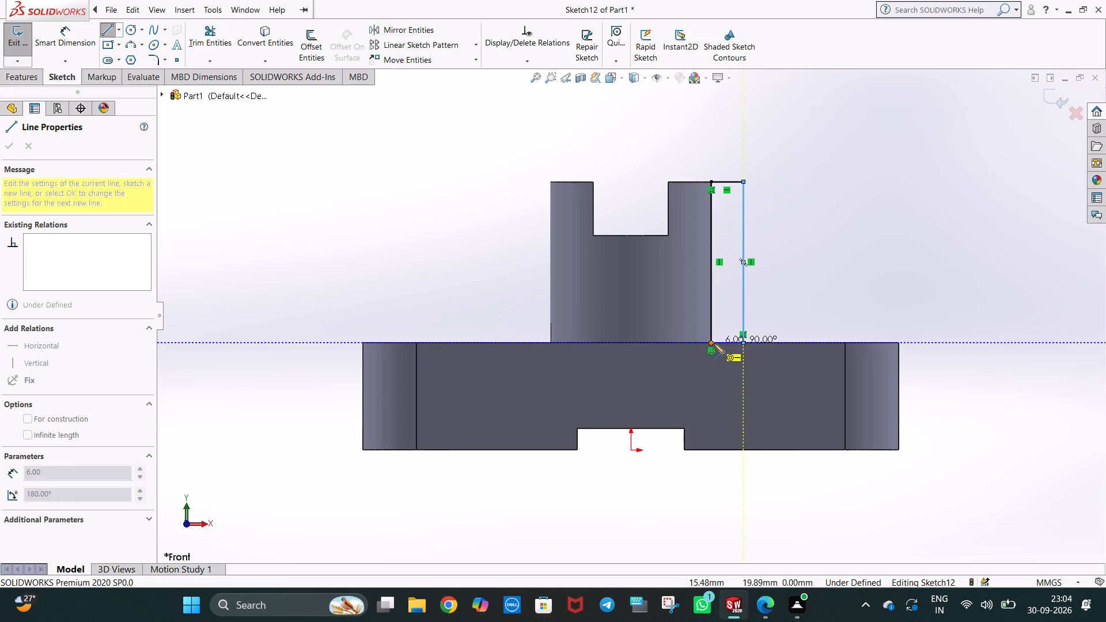
{"action": "left_click", "coordinate": [712, 343]}
{"action": "key", "text": "Escape"}
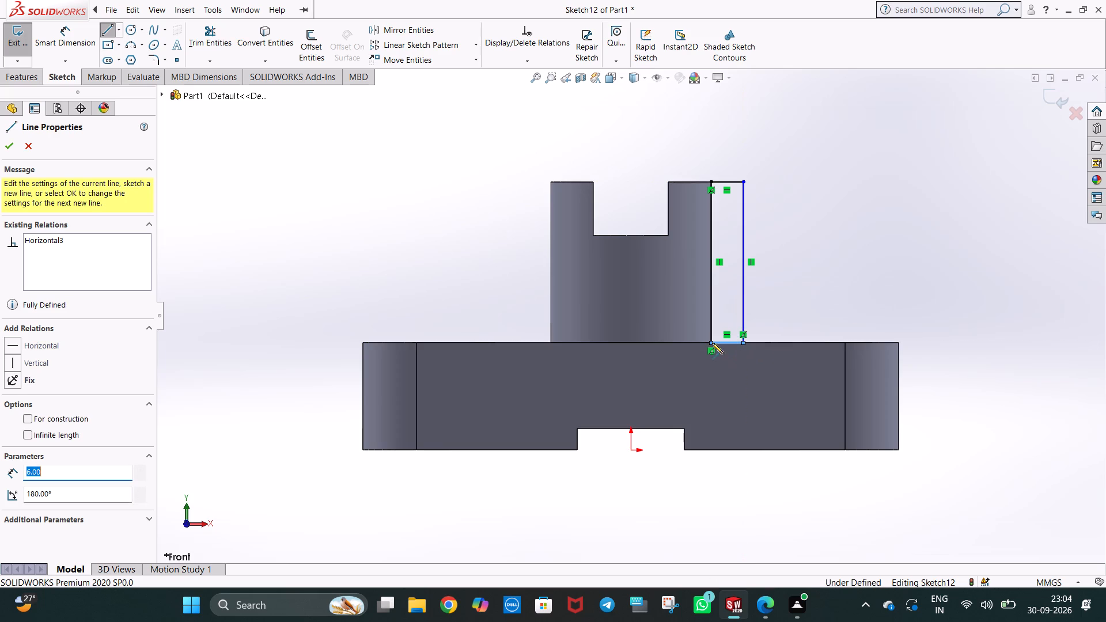
{"action": "key", "text": "Escape"}
Set the length of the rib profile's top horizontal line to 10 mm.
{"action": "left_click", "coordinate": [813, 233]}
{"action": "left_click", "coordinate": [734, 181]}
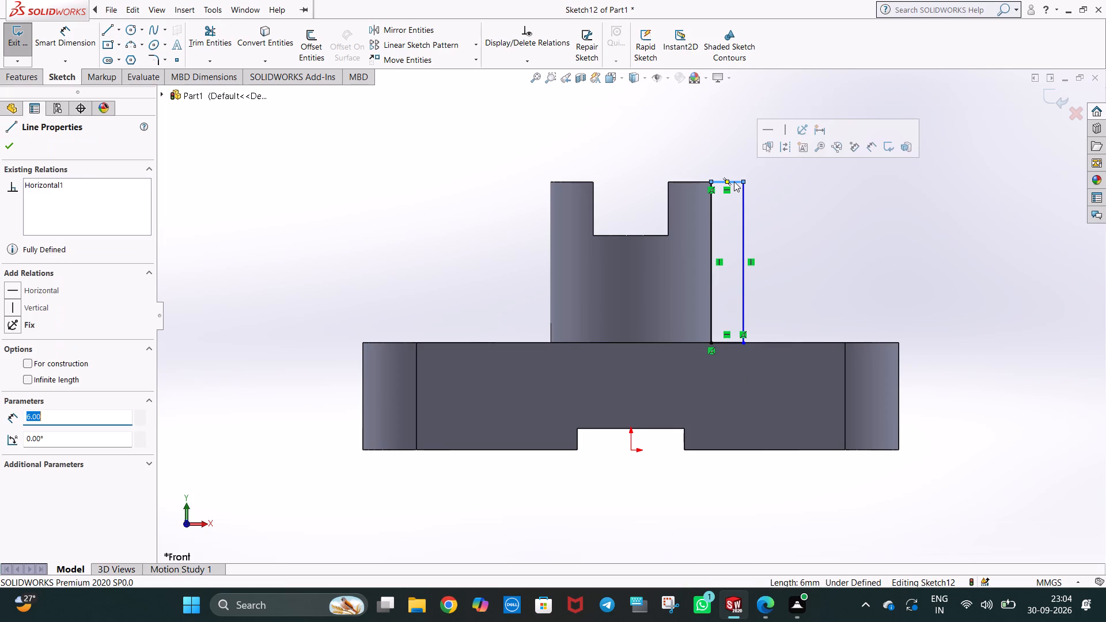
{"action": "type", "text": "10"}
{"action": "key", "text": "Return"}
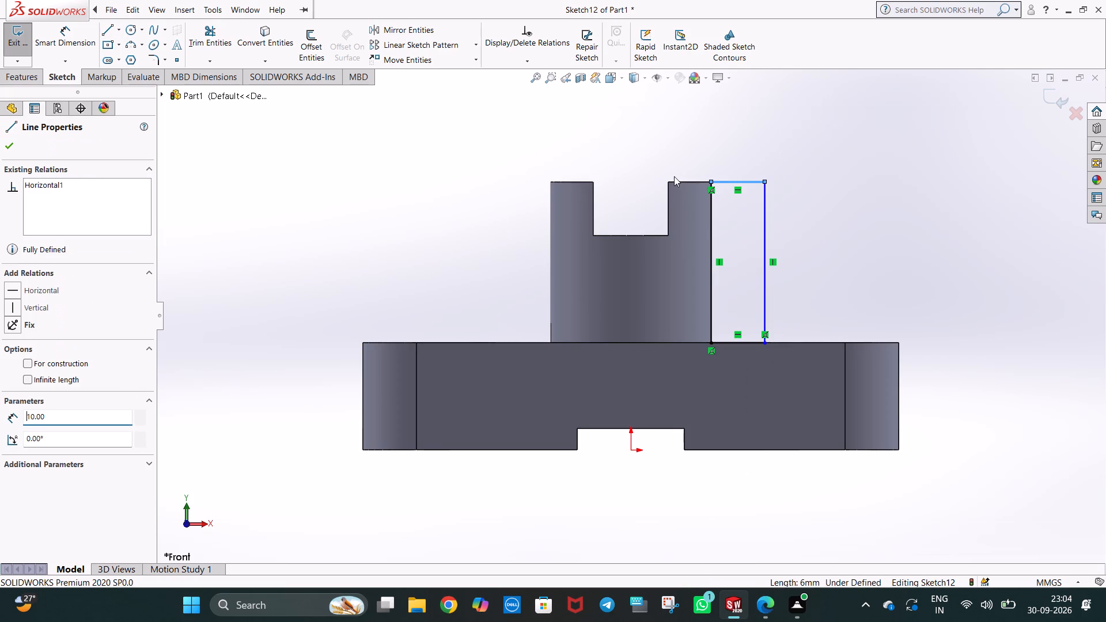
{"action": "left_click", "coordinate": [669, 166]}
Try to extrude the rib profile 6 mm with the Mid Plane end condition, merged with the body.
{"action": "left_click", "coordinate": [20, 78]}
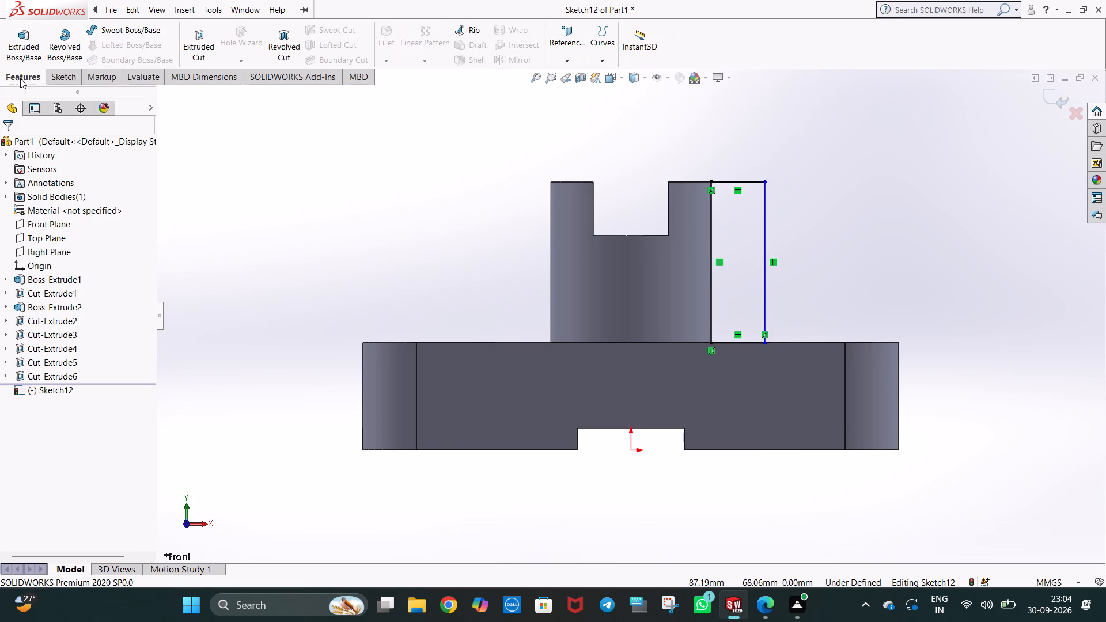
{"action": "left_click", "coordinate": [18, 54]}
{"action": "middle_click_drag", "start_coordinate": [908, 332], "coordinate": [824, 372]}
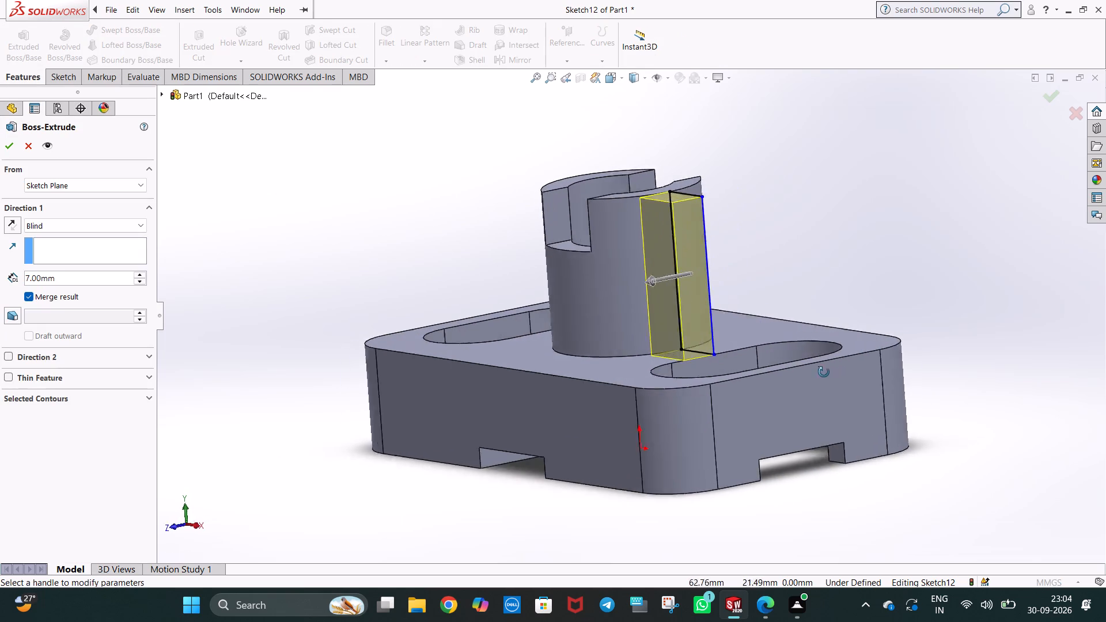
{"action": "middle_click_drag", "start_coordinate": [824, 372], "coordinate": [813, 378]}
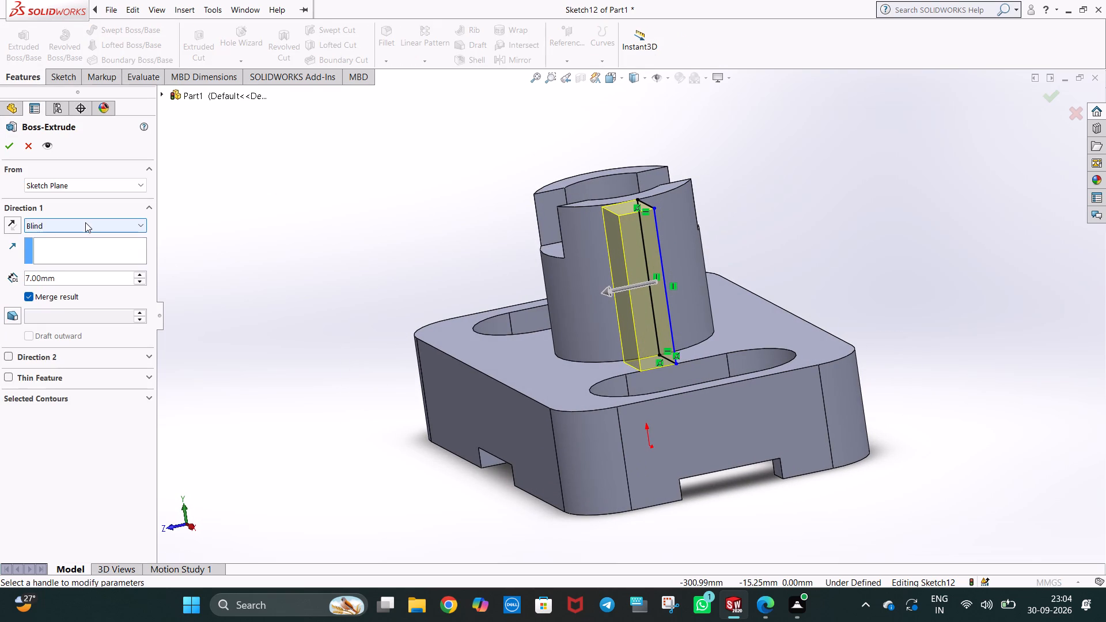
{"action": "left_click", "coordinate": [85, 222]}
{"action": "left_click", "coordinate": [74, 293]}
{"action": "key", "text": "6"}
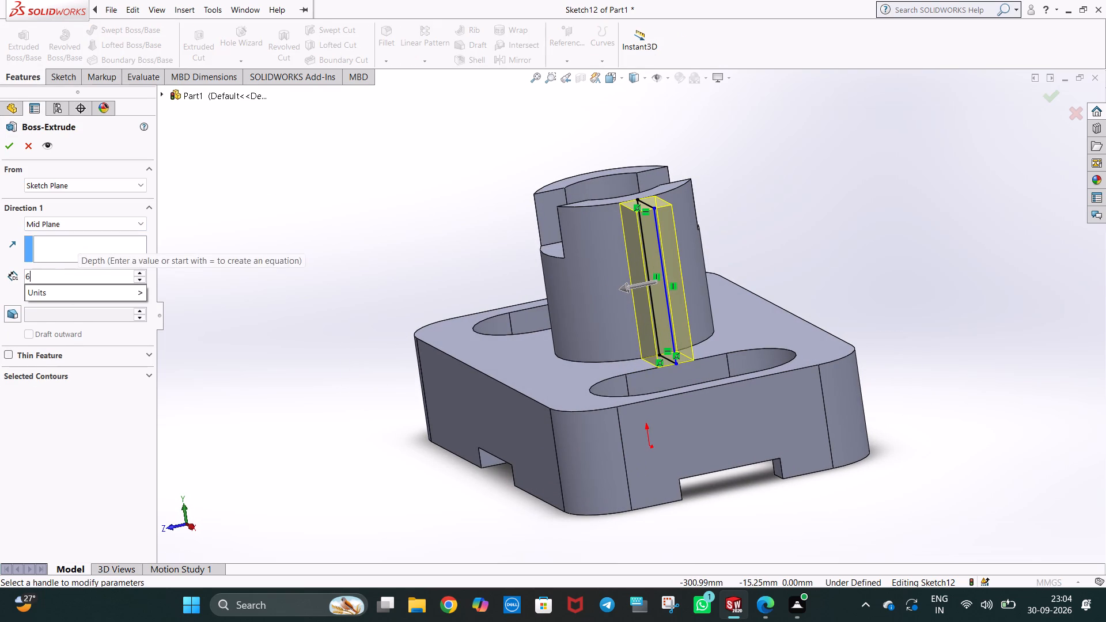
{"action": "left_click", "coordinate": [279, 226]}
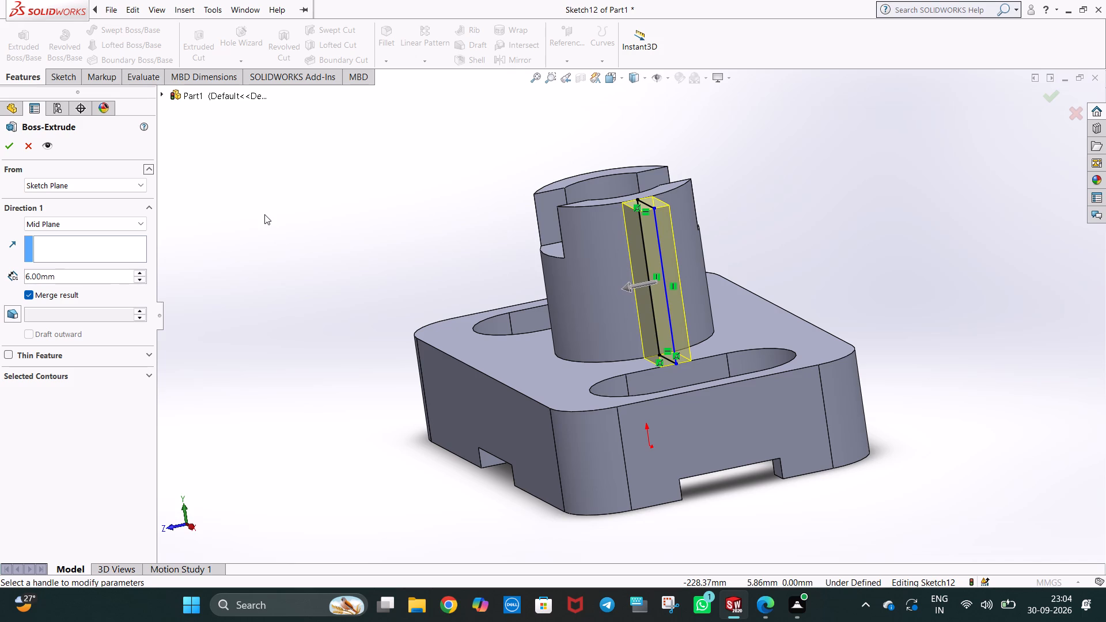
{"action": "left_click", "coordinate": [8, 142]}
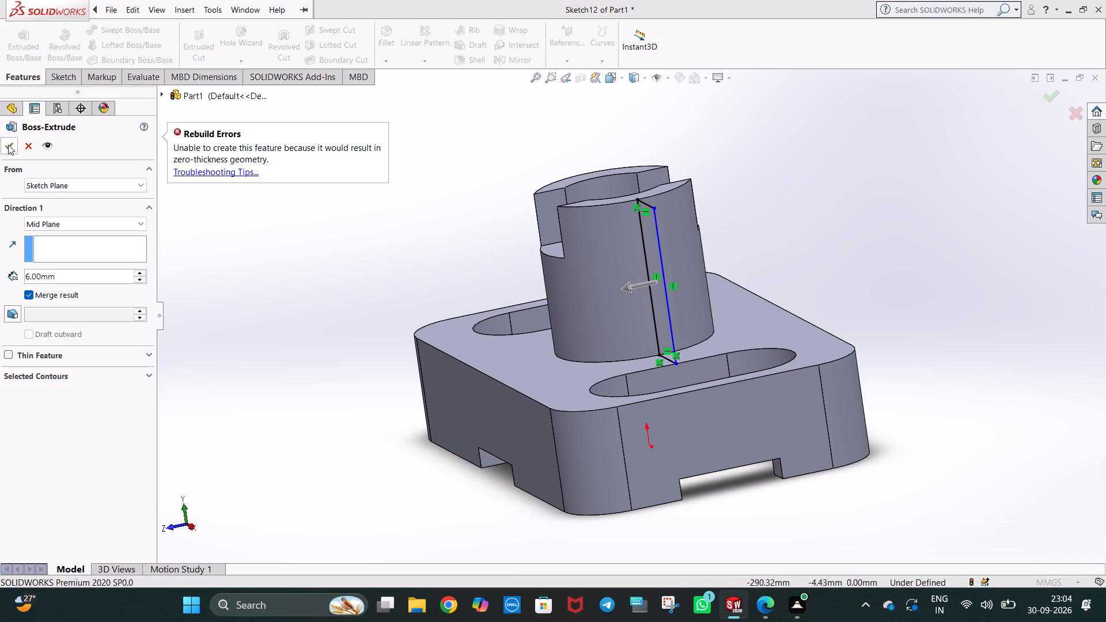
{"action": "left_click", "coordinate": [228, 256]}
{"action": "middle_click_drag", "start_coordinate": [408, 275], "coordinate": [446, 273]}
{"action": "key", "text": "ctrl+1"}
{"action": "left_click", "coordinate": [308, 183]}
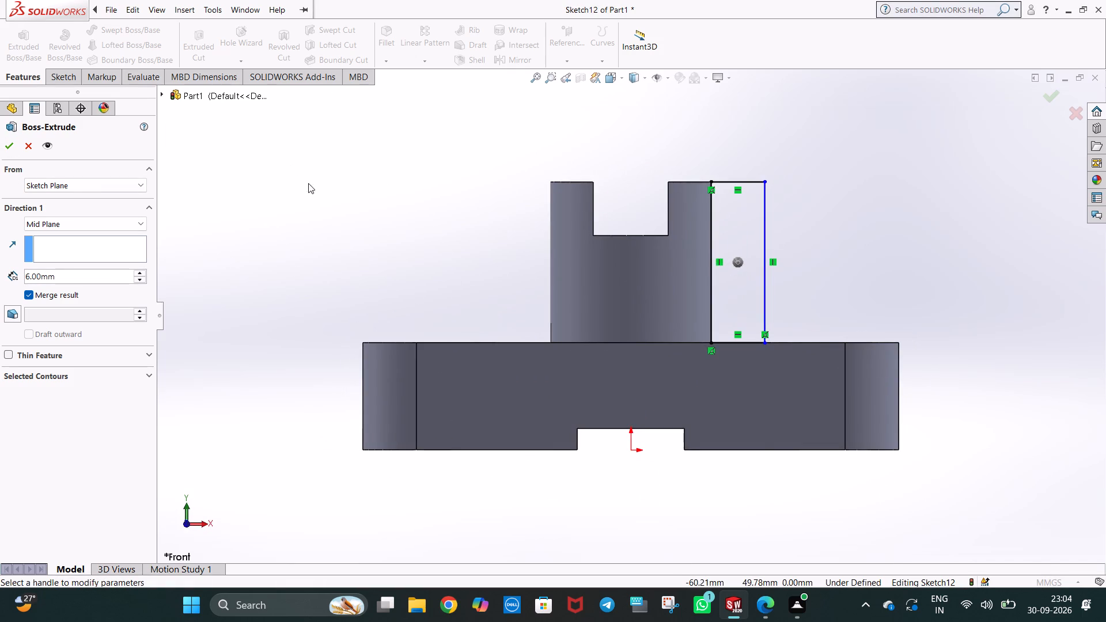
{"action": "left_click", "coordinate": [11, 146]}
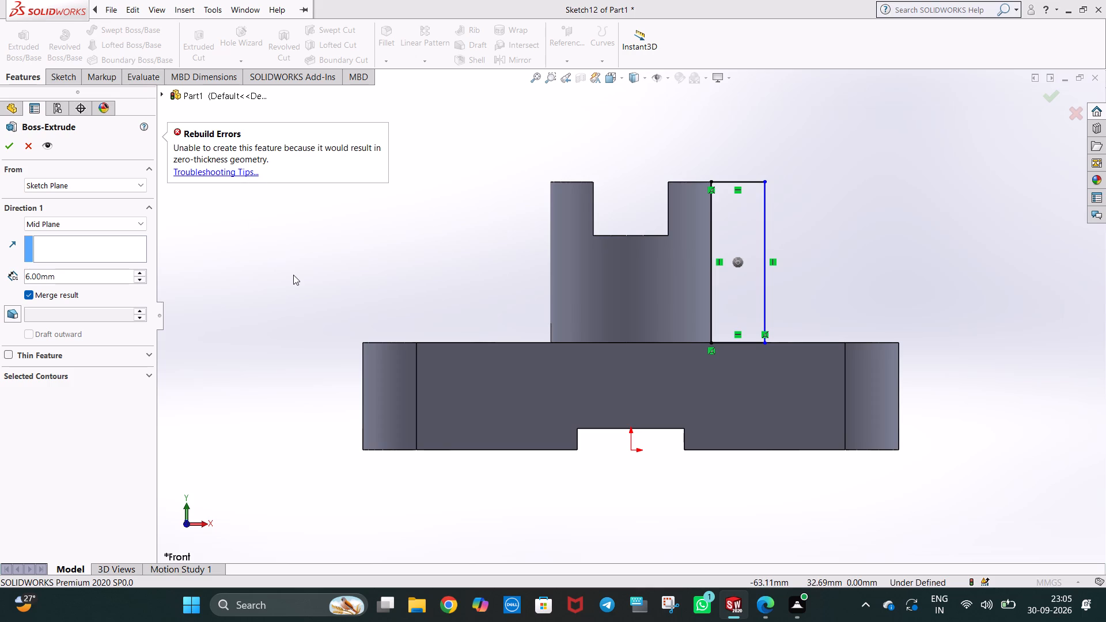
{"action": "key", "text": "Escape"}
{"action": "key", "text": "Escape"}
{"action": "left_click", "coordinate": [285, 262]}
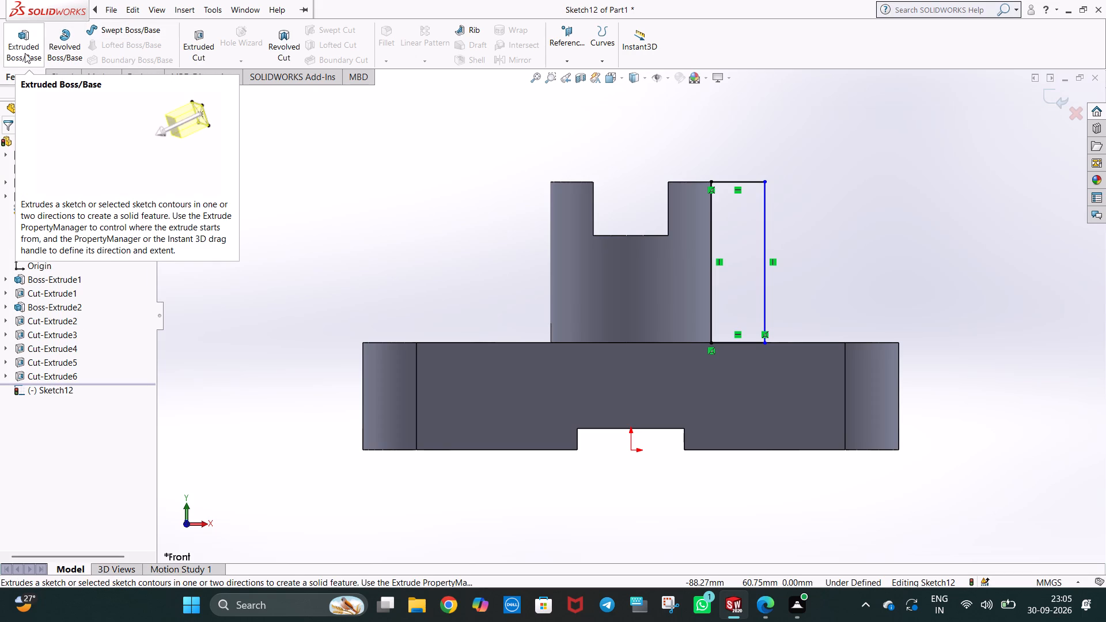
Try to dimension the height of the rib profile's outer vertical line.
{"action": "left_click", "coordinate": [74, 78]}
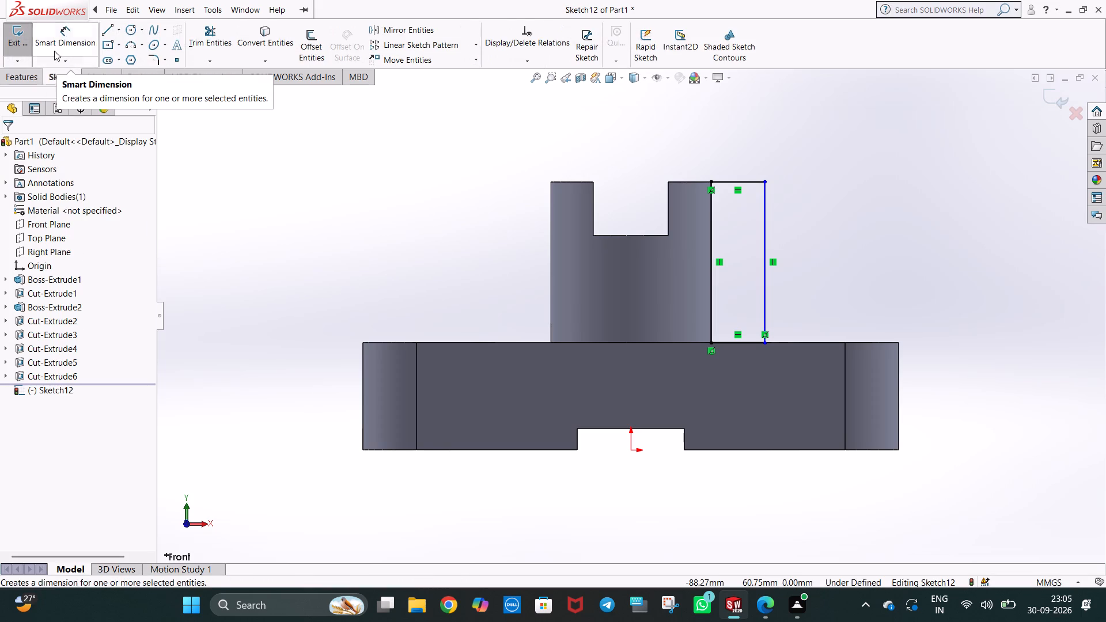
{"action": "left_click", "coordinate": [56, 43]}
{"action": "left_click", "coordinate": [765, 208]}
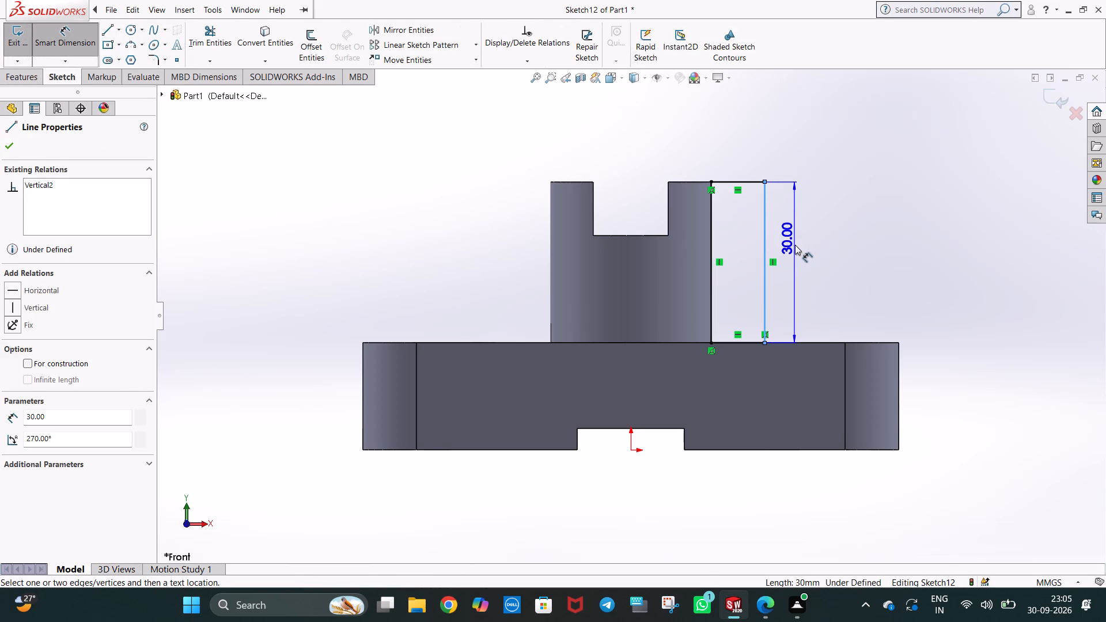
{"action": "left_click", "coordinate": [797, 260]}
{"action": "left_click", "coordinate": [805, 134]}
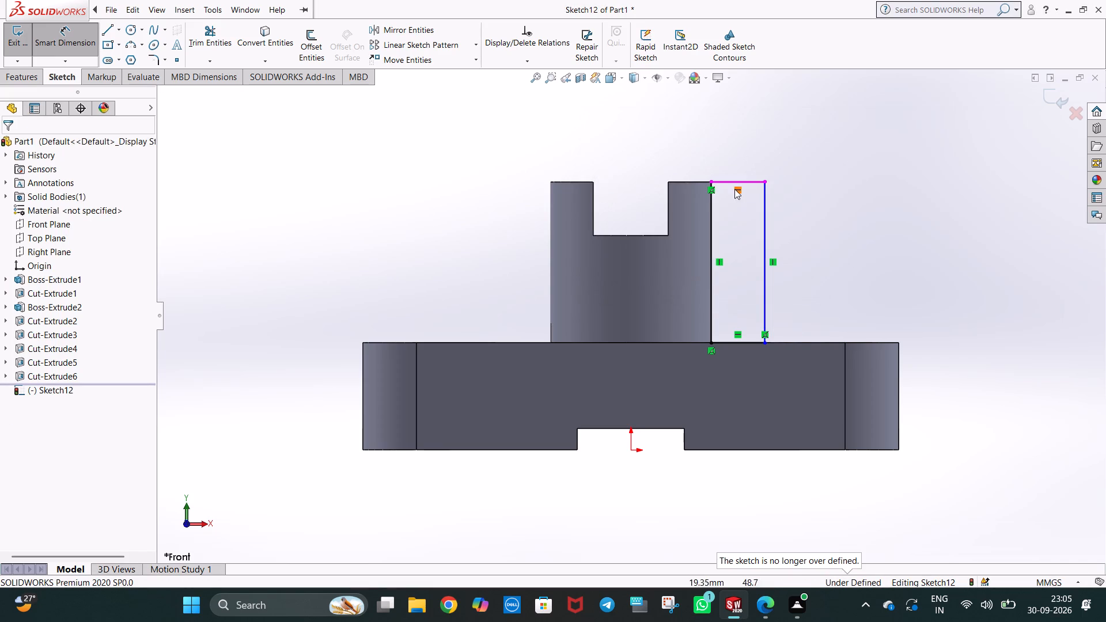
Add a 10 mm dimension to the rib profile's top horizontal line.
{"action": "left_click", "coordinate": [740, 181]}
{"action": "left_click", "coordinate": [737, 161]}
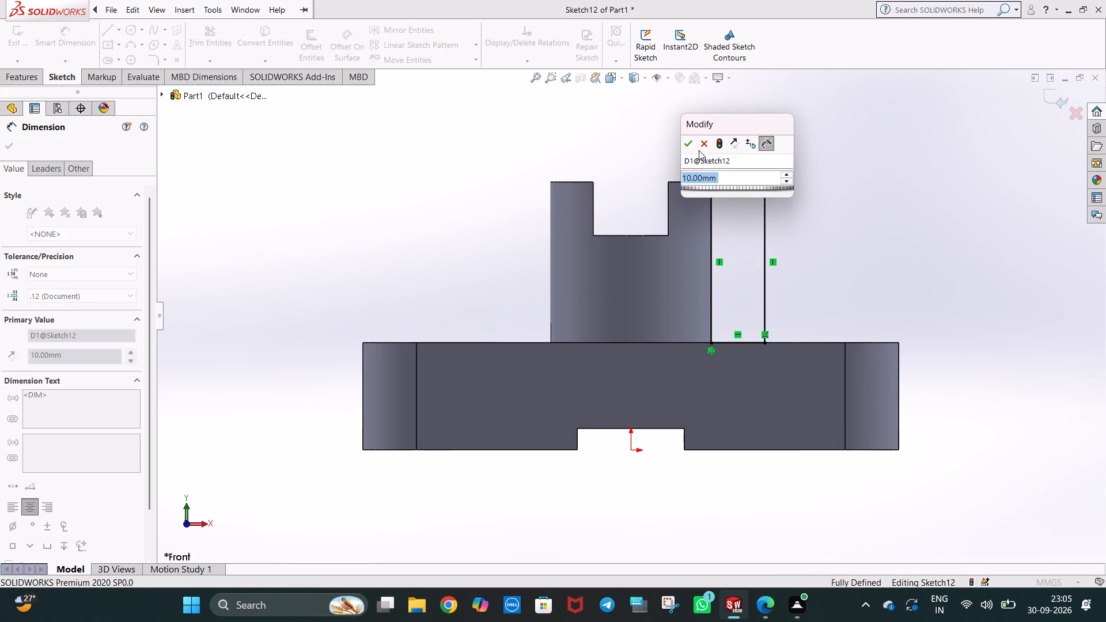
{"action": "left_click", "coordinate": [689, 144]}
{"action": "left_click", "coordinate": [858, 206]}
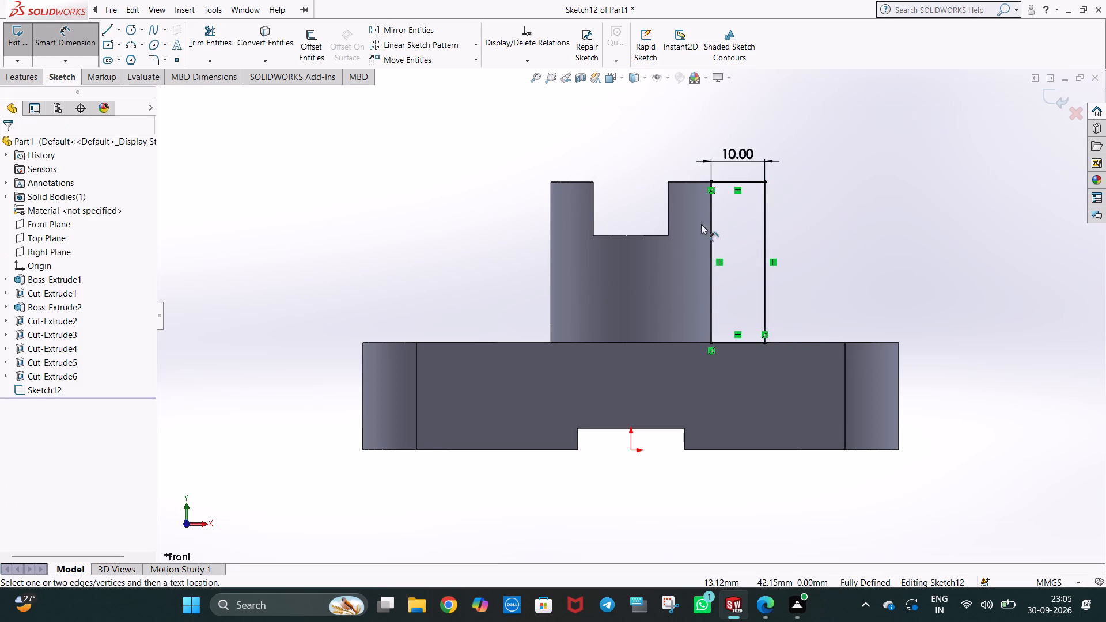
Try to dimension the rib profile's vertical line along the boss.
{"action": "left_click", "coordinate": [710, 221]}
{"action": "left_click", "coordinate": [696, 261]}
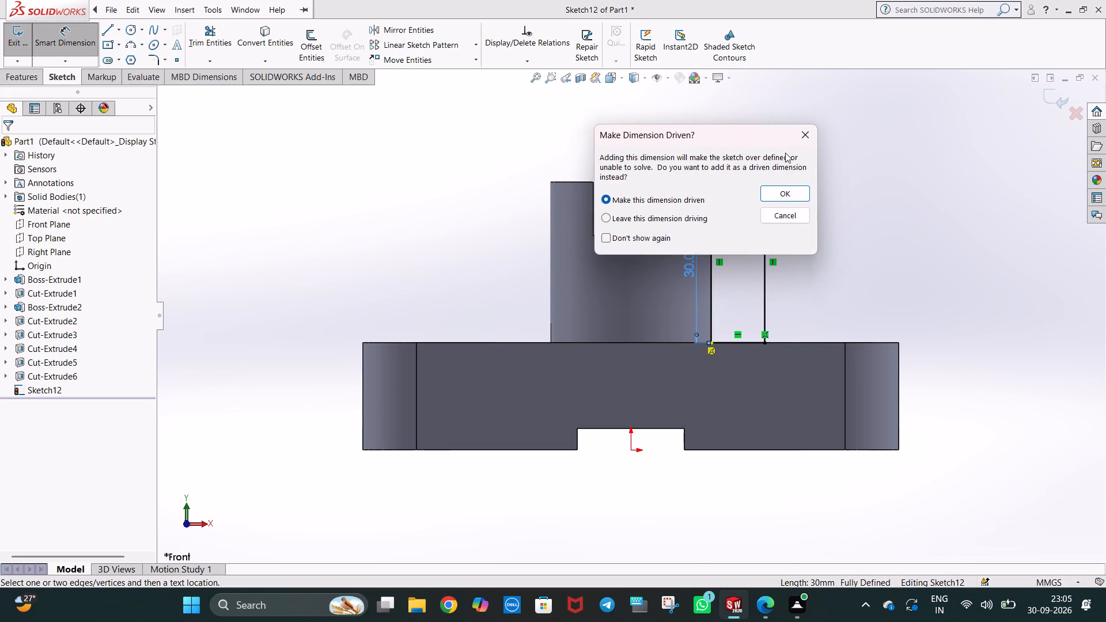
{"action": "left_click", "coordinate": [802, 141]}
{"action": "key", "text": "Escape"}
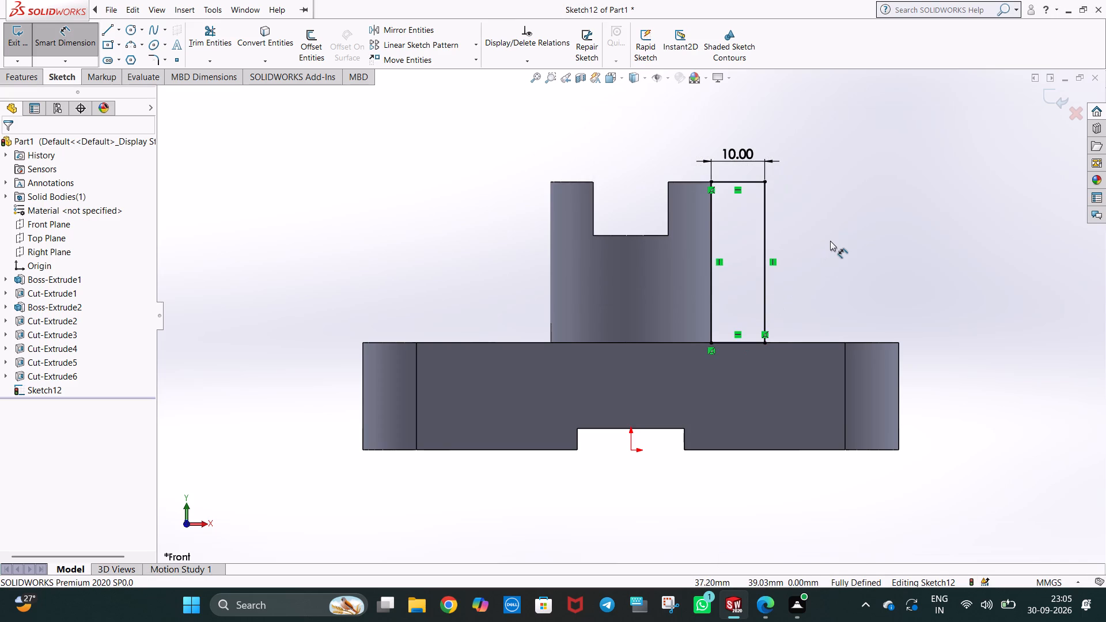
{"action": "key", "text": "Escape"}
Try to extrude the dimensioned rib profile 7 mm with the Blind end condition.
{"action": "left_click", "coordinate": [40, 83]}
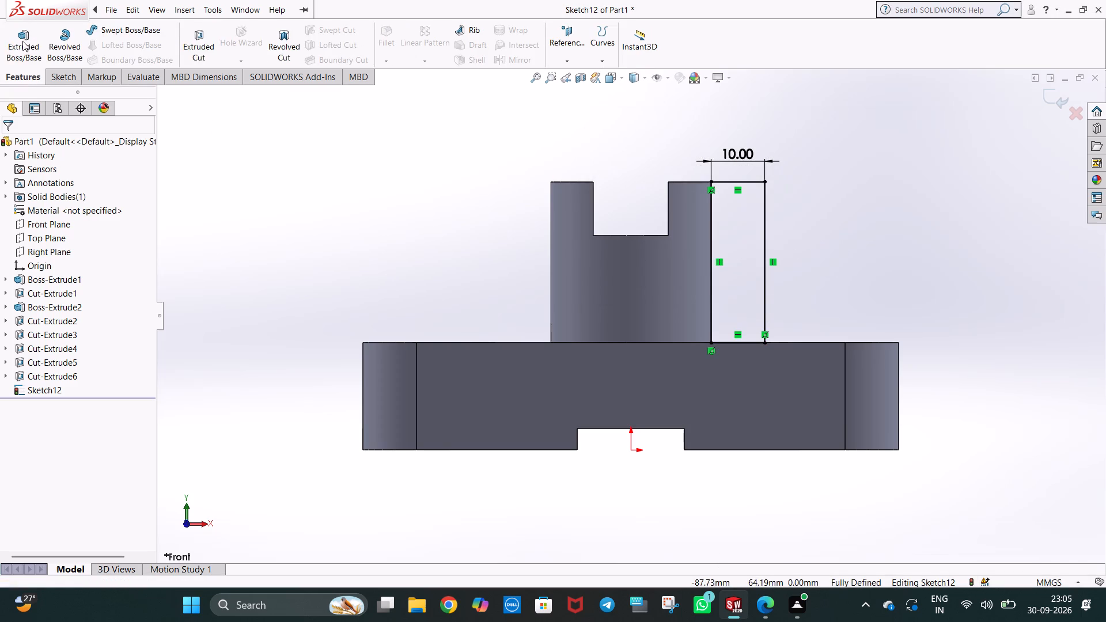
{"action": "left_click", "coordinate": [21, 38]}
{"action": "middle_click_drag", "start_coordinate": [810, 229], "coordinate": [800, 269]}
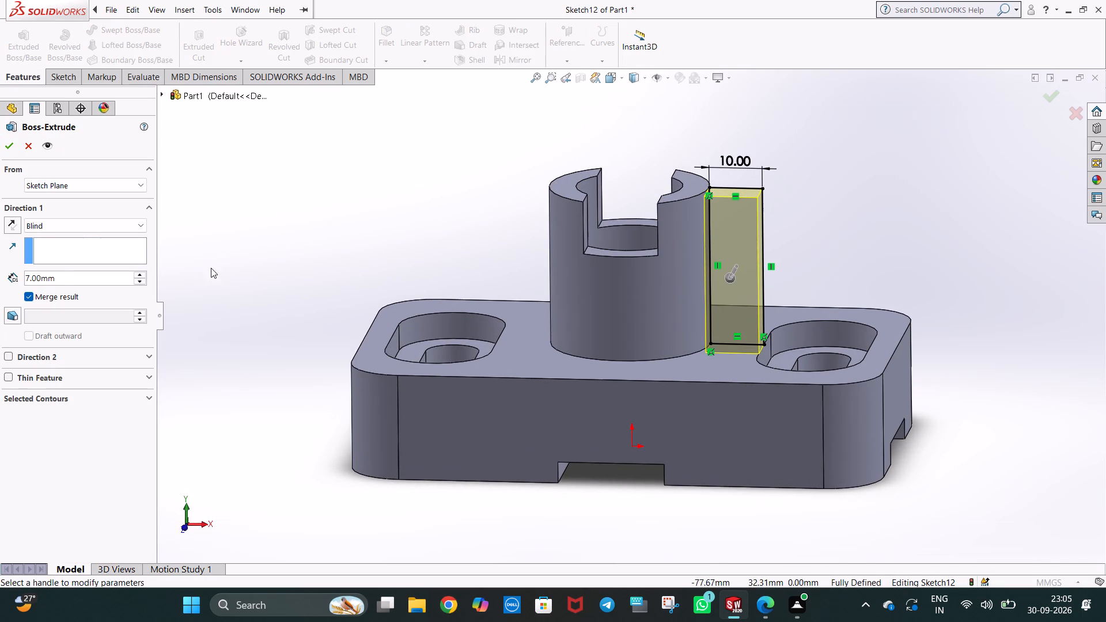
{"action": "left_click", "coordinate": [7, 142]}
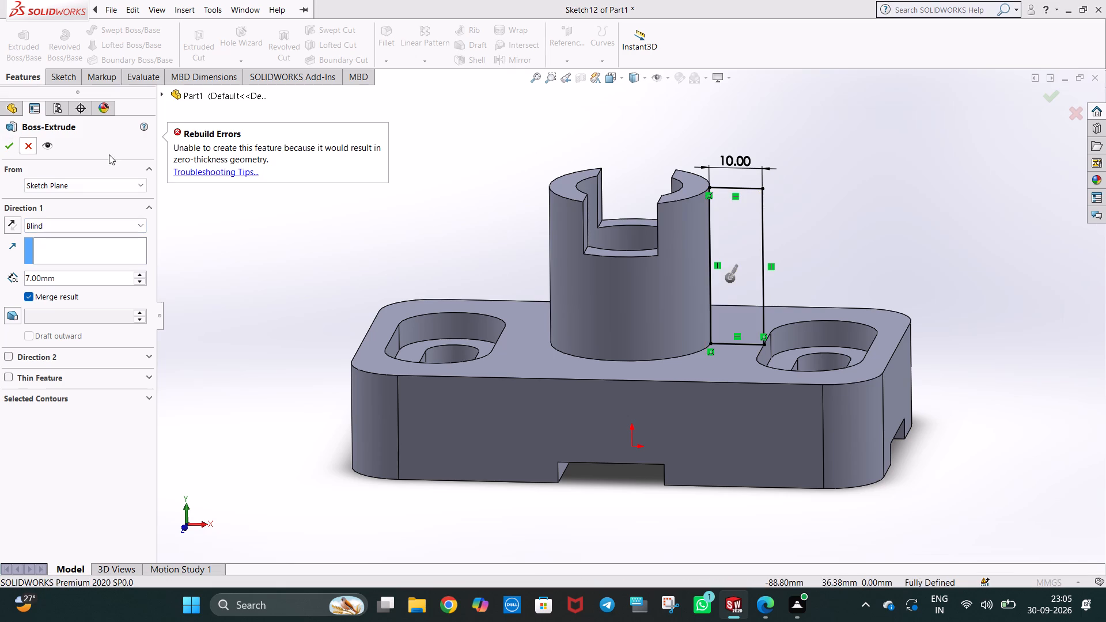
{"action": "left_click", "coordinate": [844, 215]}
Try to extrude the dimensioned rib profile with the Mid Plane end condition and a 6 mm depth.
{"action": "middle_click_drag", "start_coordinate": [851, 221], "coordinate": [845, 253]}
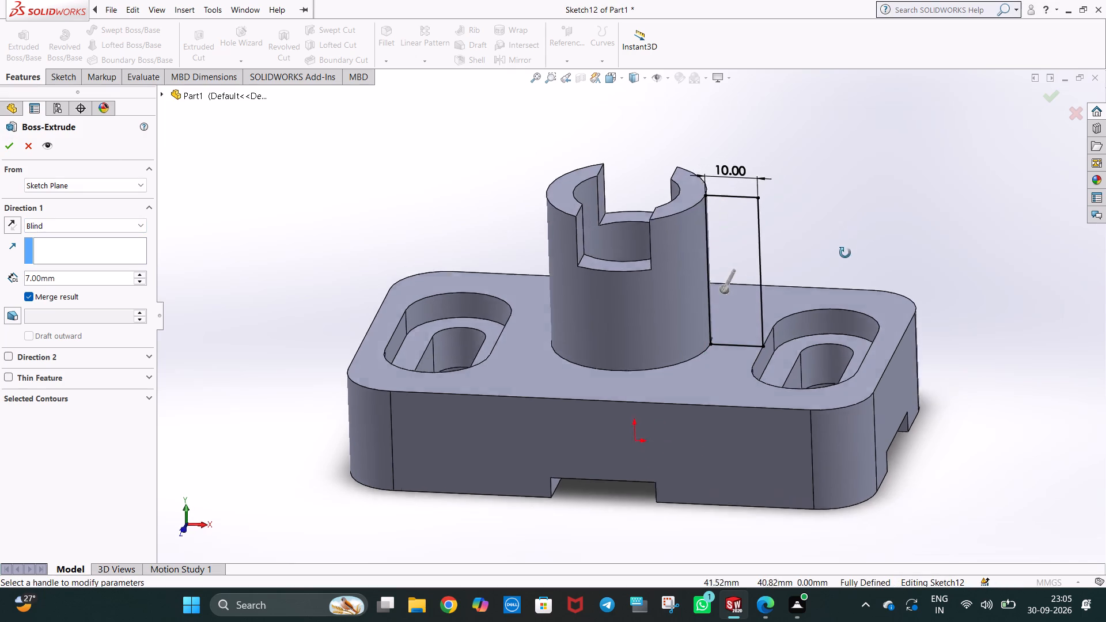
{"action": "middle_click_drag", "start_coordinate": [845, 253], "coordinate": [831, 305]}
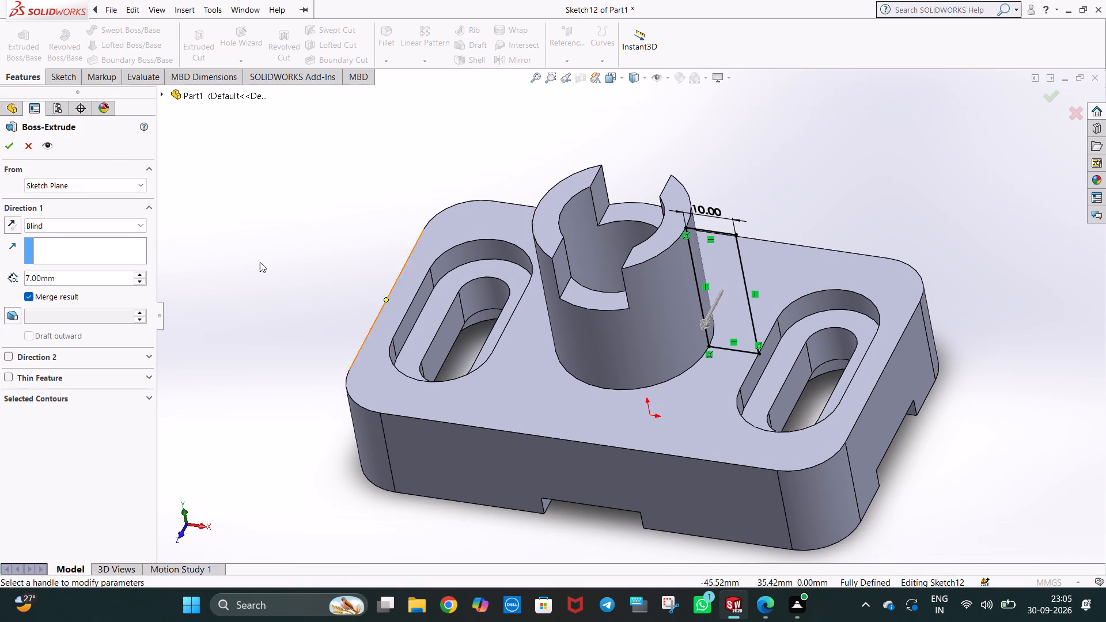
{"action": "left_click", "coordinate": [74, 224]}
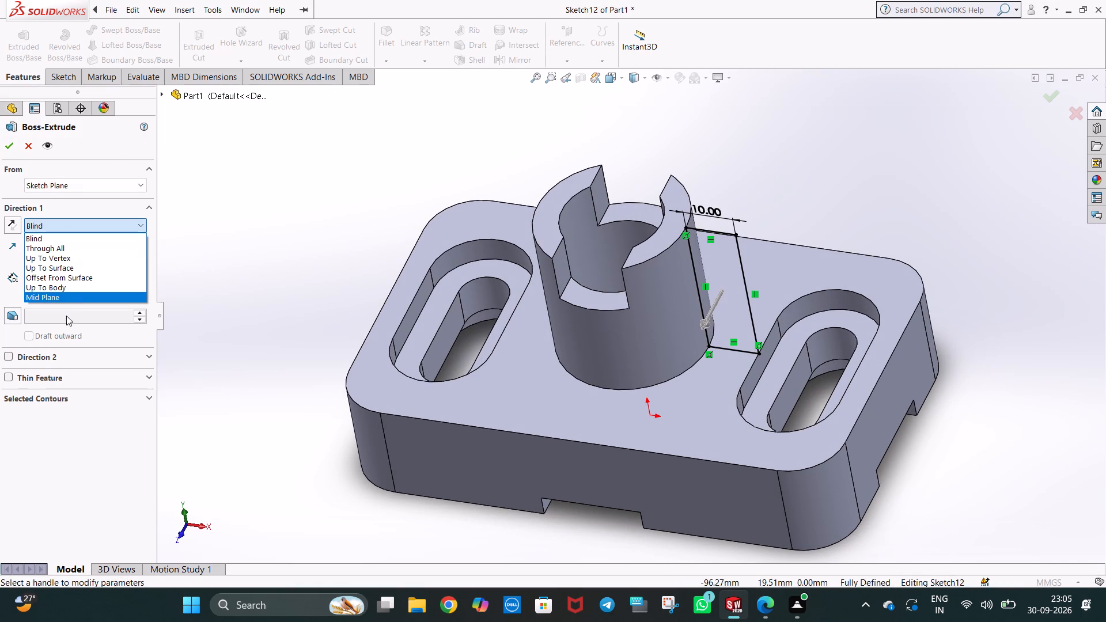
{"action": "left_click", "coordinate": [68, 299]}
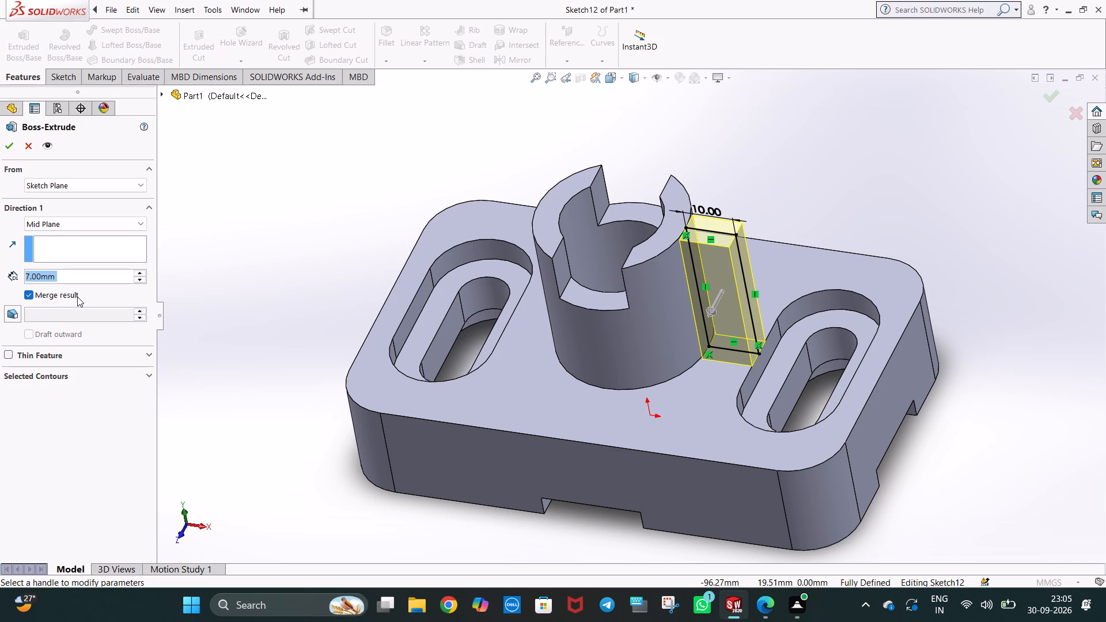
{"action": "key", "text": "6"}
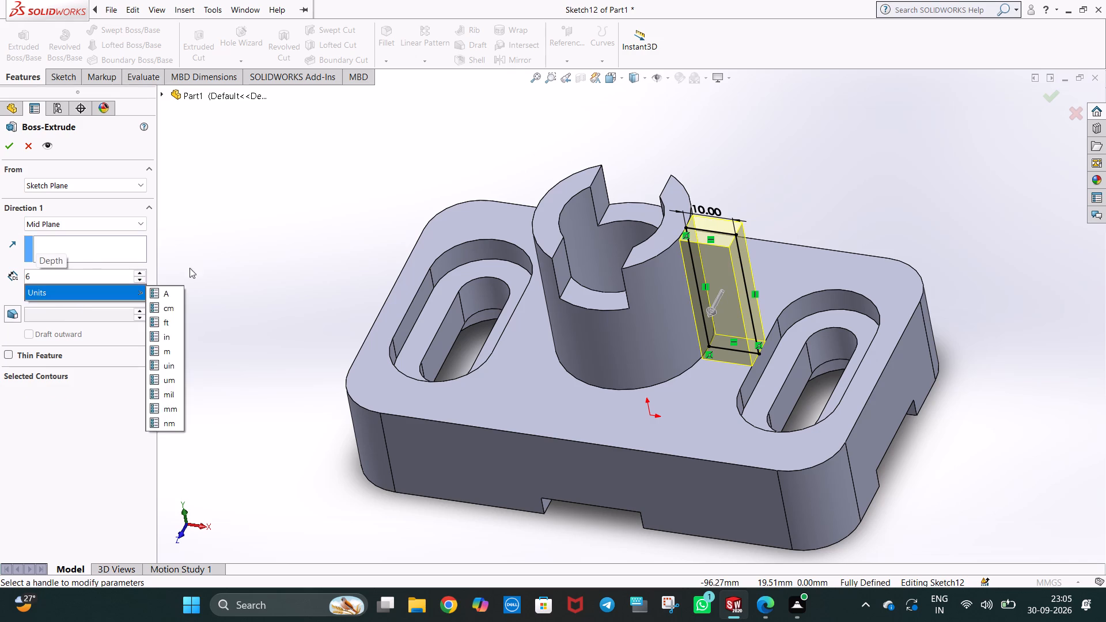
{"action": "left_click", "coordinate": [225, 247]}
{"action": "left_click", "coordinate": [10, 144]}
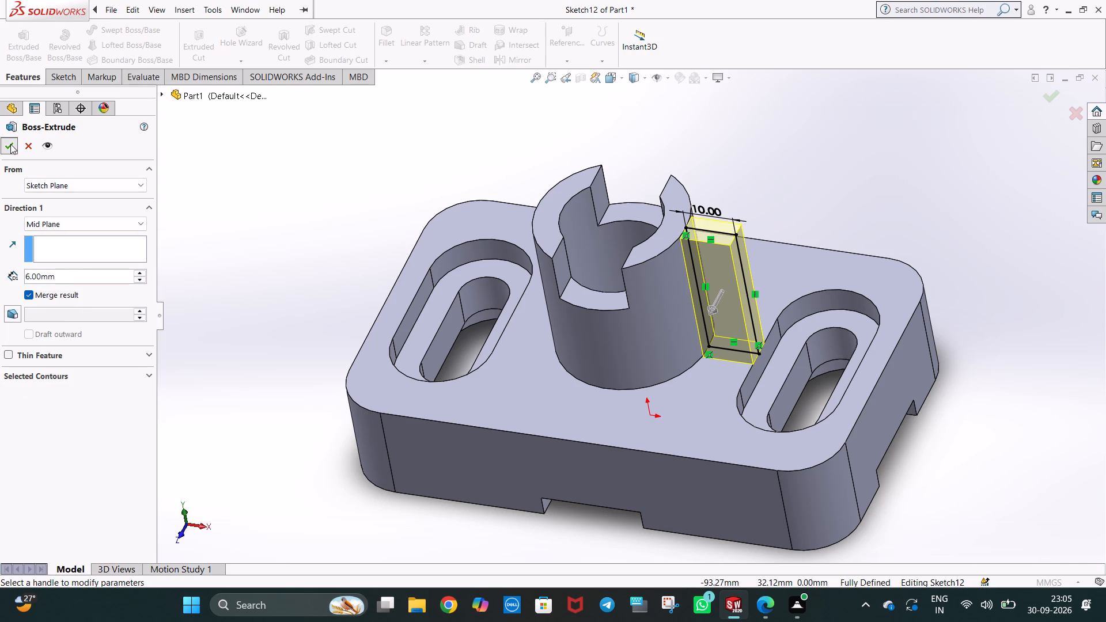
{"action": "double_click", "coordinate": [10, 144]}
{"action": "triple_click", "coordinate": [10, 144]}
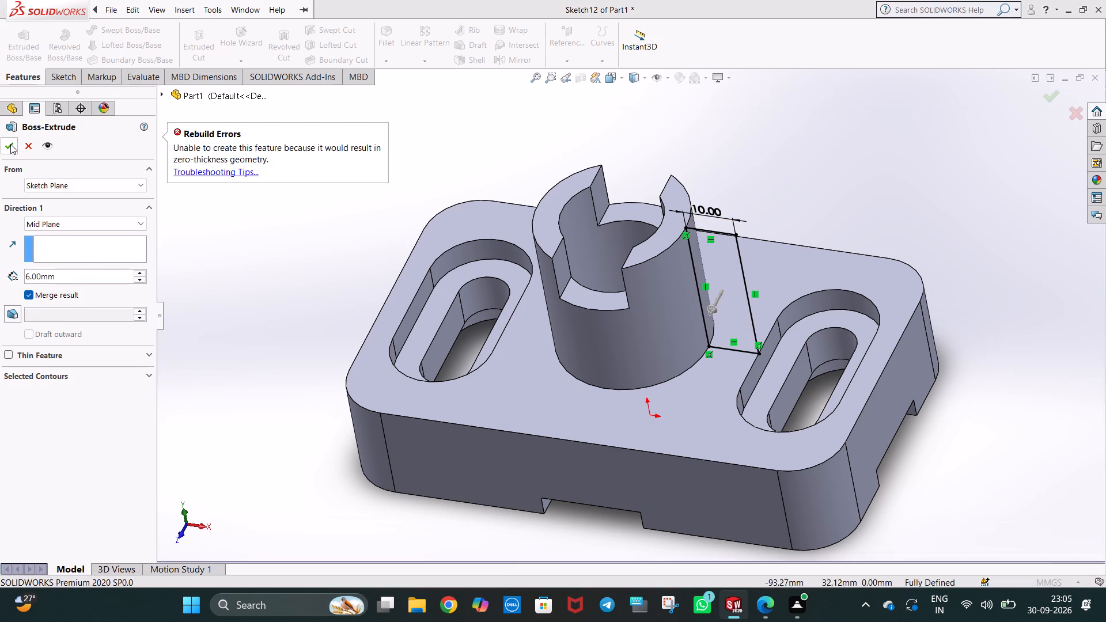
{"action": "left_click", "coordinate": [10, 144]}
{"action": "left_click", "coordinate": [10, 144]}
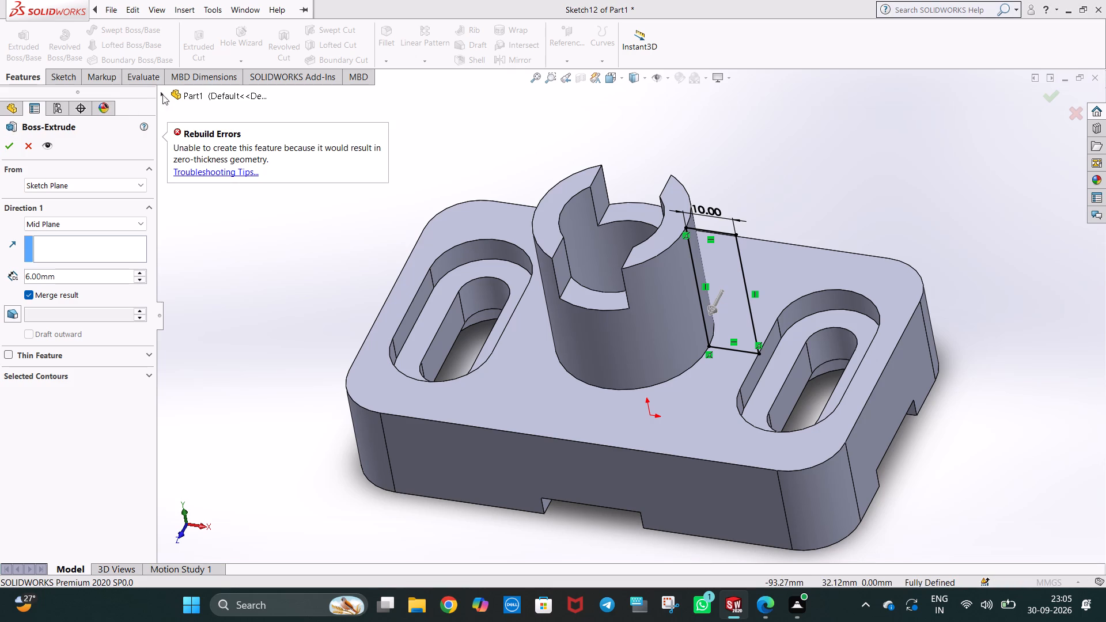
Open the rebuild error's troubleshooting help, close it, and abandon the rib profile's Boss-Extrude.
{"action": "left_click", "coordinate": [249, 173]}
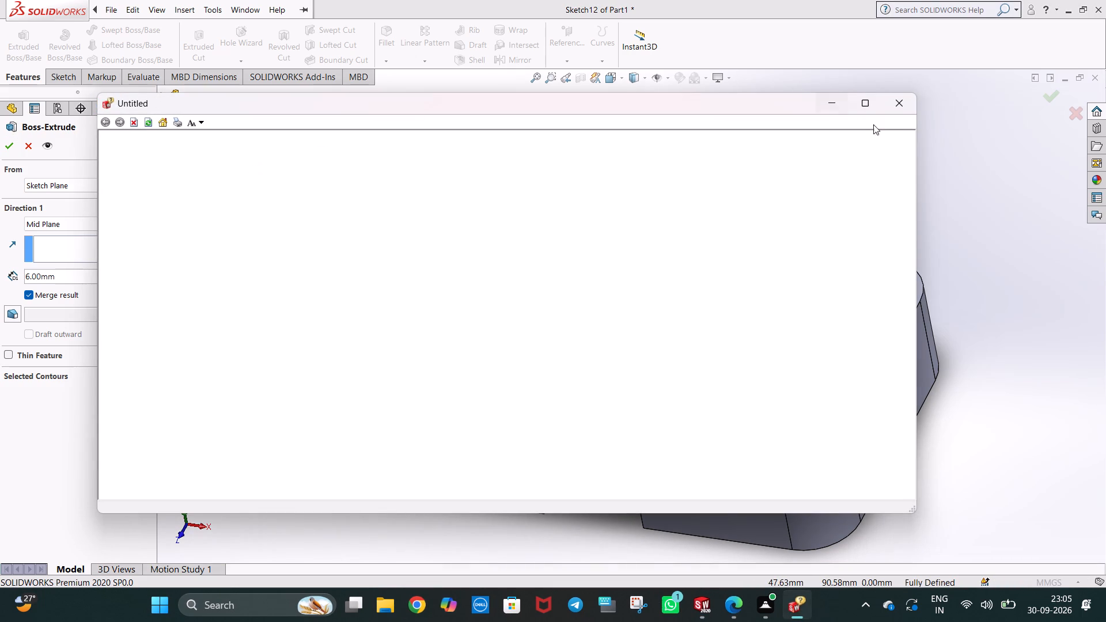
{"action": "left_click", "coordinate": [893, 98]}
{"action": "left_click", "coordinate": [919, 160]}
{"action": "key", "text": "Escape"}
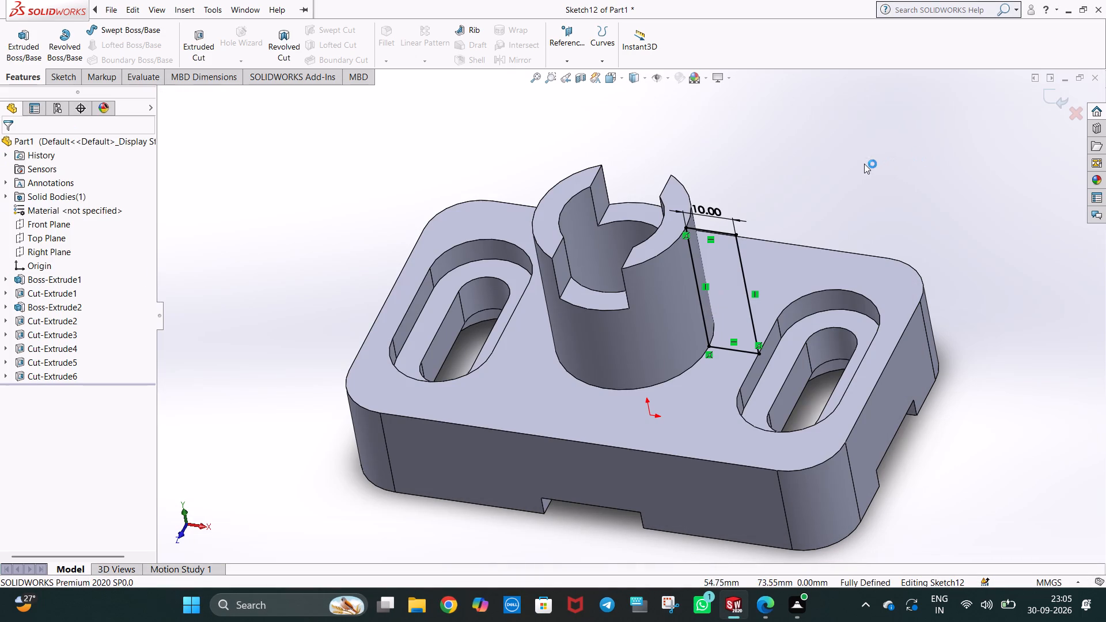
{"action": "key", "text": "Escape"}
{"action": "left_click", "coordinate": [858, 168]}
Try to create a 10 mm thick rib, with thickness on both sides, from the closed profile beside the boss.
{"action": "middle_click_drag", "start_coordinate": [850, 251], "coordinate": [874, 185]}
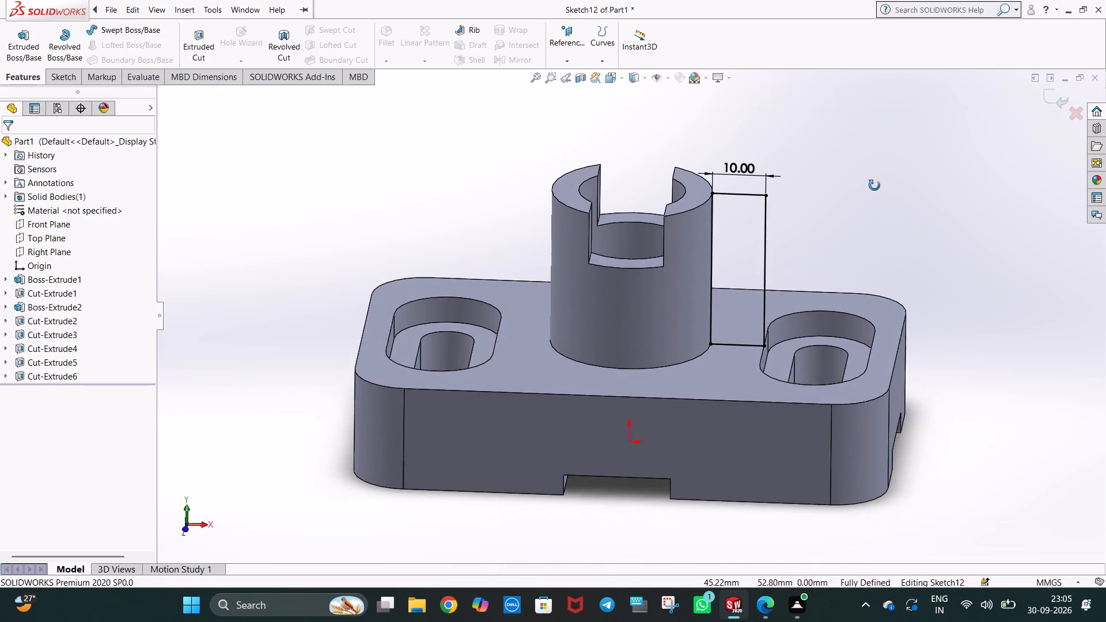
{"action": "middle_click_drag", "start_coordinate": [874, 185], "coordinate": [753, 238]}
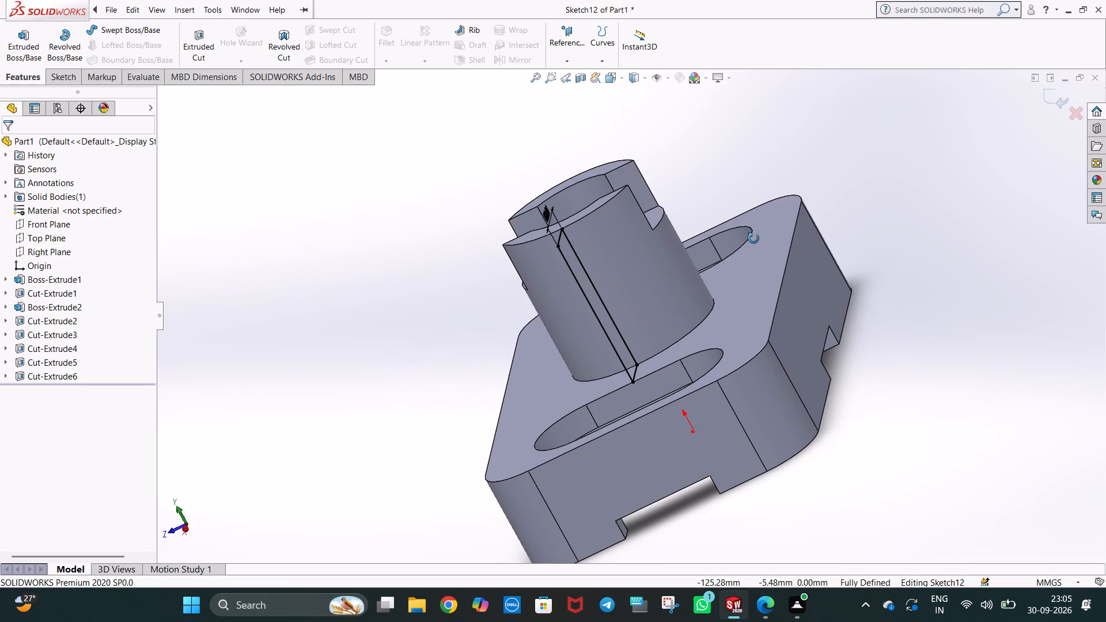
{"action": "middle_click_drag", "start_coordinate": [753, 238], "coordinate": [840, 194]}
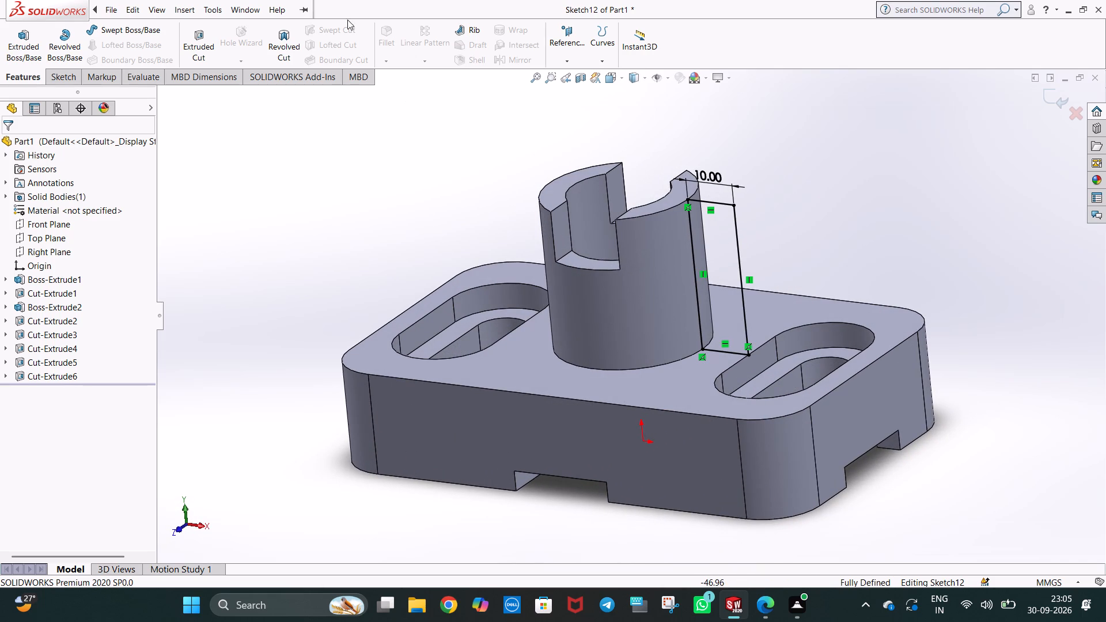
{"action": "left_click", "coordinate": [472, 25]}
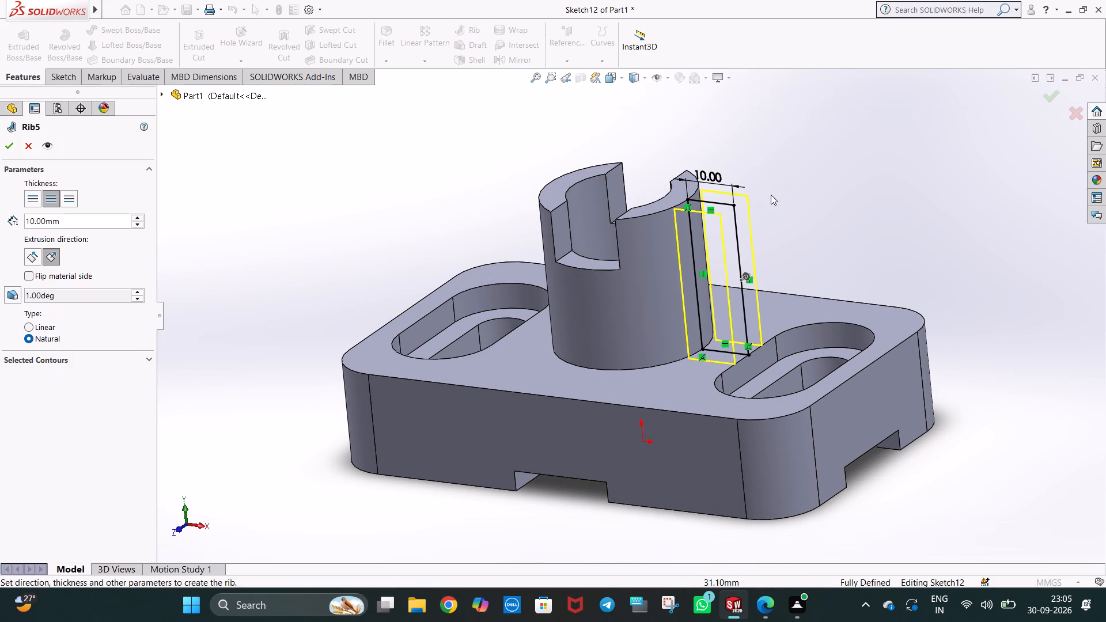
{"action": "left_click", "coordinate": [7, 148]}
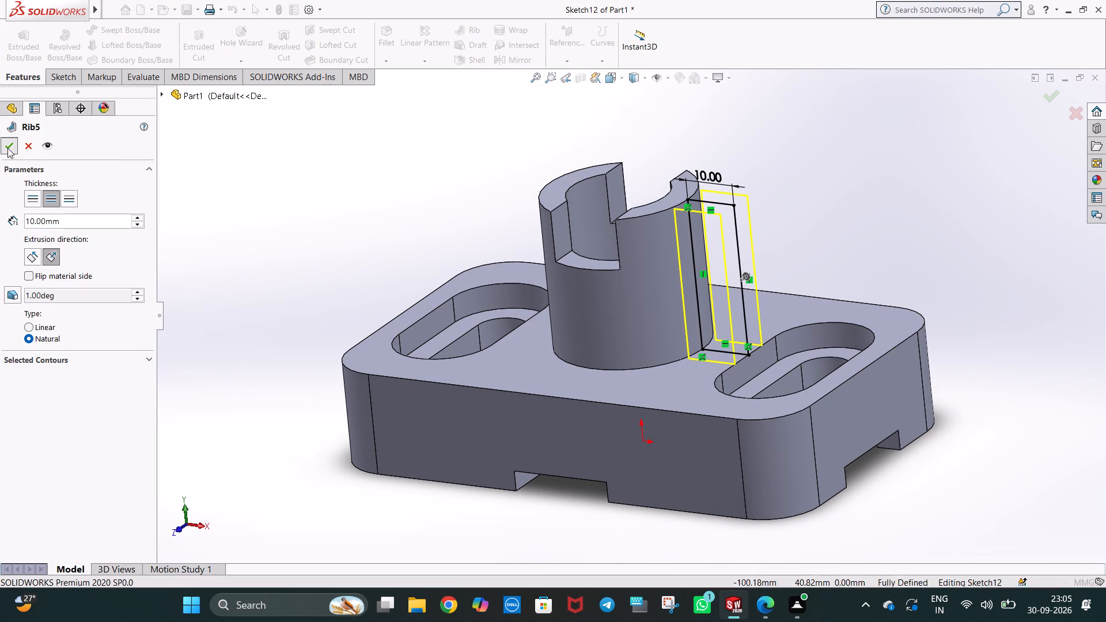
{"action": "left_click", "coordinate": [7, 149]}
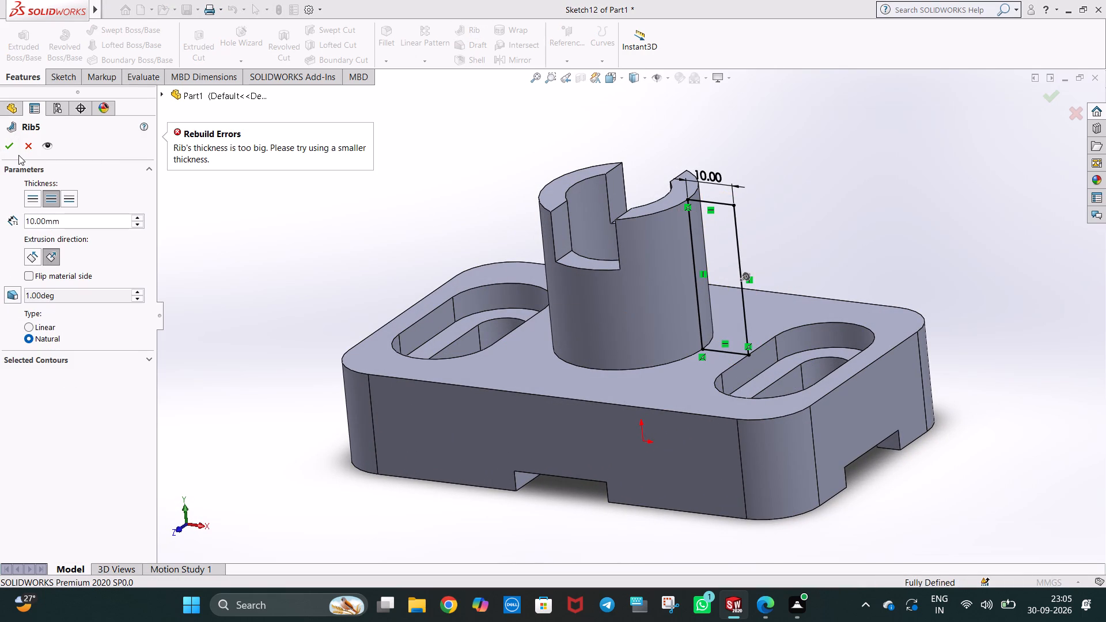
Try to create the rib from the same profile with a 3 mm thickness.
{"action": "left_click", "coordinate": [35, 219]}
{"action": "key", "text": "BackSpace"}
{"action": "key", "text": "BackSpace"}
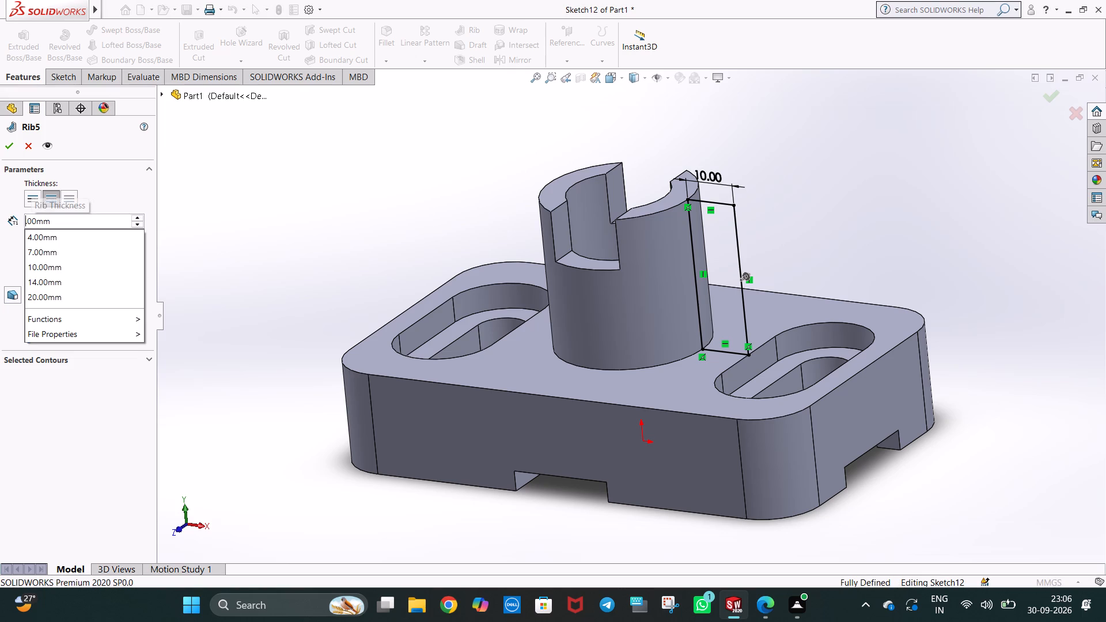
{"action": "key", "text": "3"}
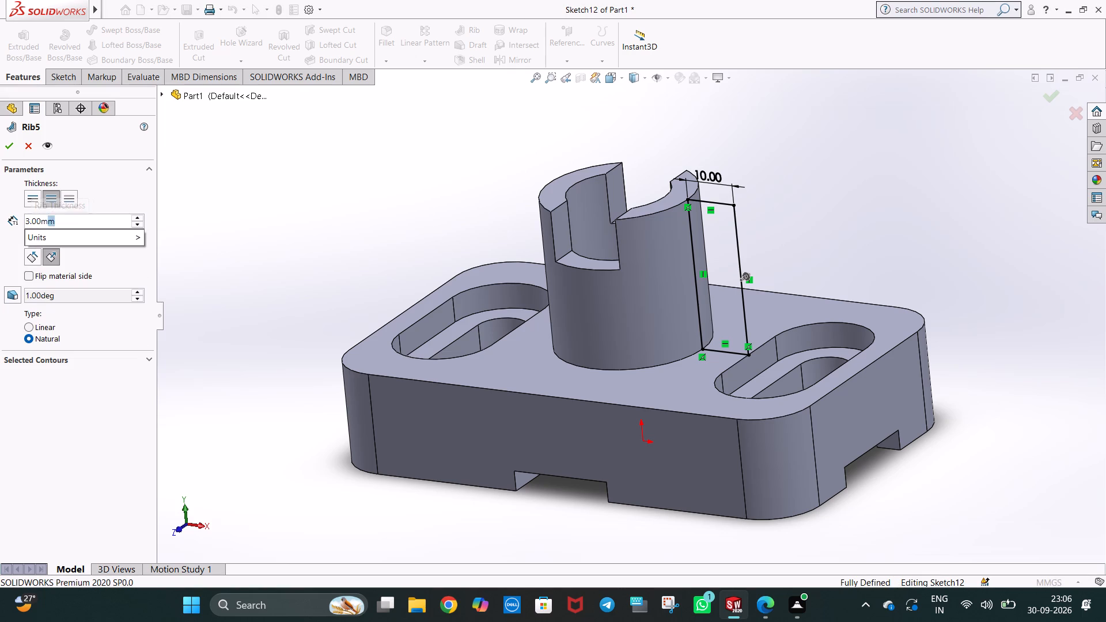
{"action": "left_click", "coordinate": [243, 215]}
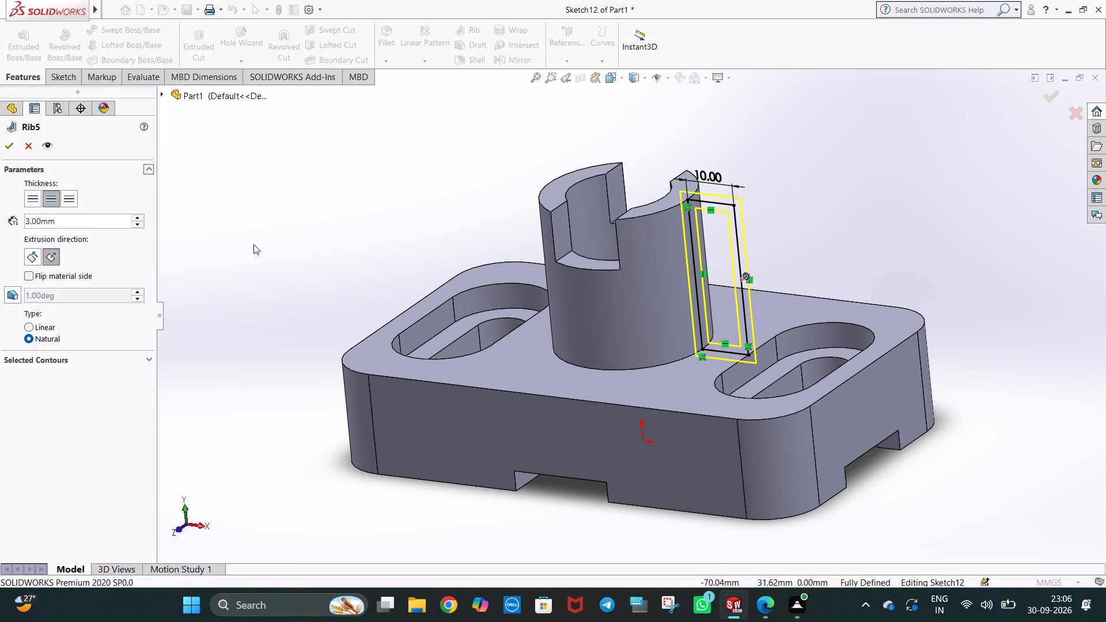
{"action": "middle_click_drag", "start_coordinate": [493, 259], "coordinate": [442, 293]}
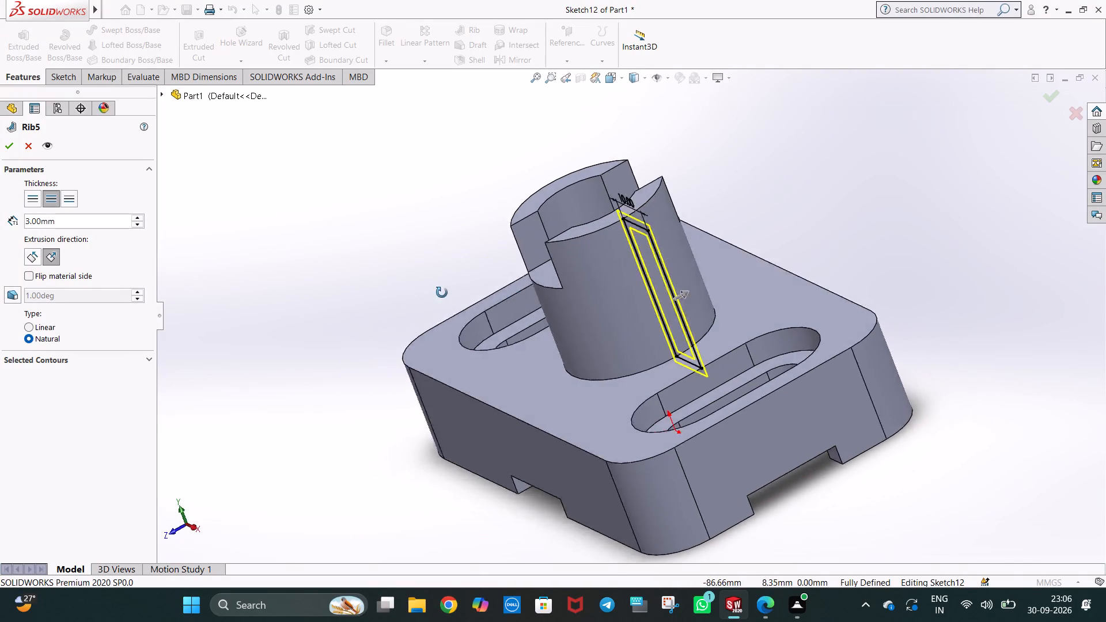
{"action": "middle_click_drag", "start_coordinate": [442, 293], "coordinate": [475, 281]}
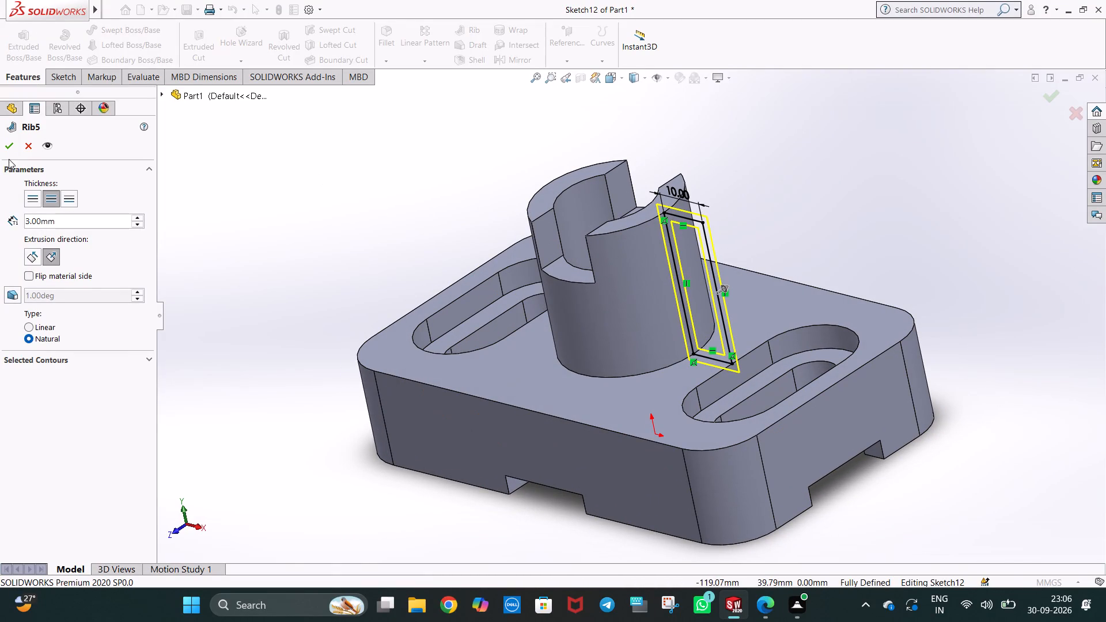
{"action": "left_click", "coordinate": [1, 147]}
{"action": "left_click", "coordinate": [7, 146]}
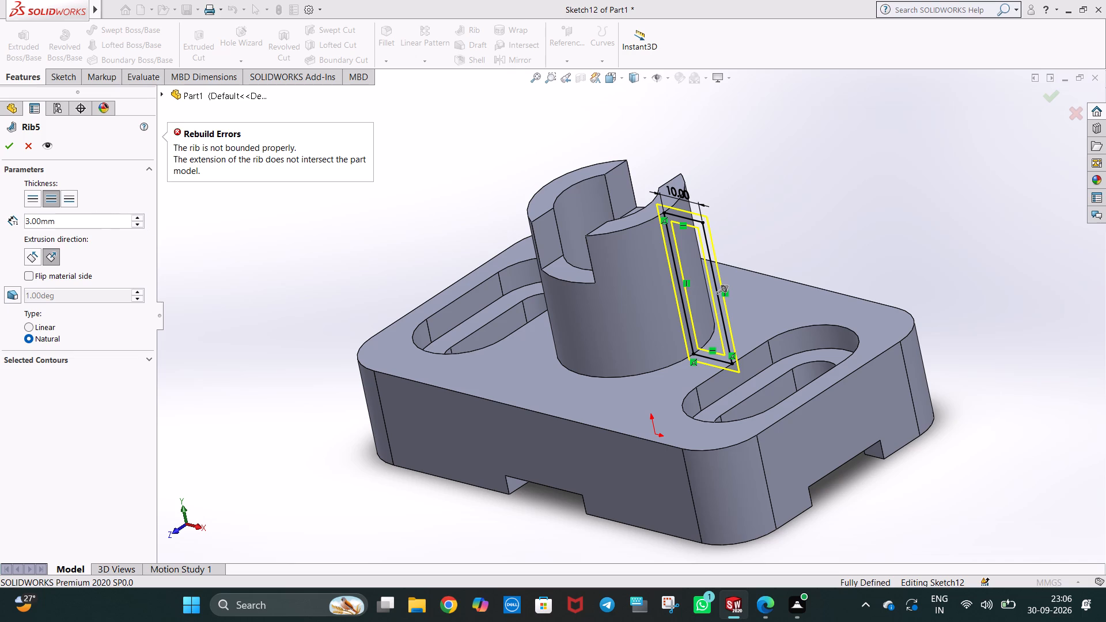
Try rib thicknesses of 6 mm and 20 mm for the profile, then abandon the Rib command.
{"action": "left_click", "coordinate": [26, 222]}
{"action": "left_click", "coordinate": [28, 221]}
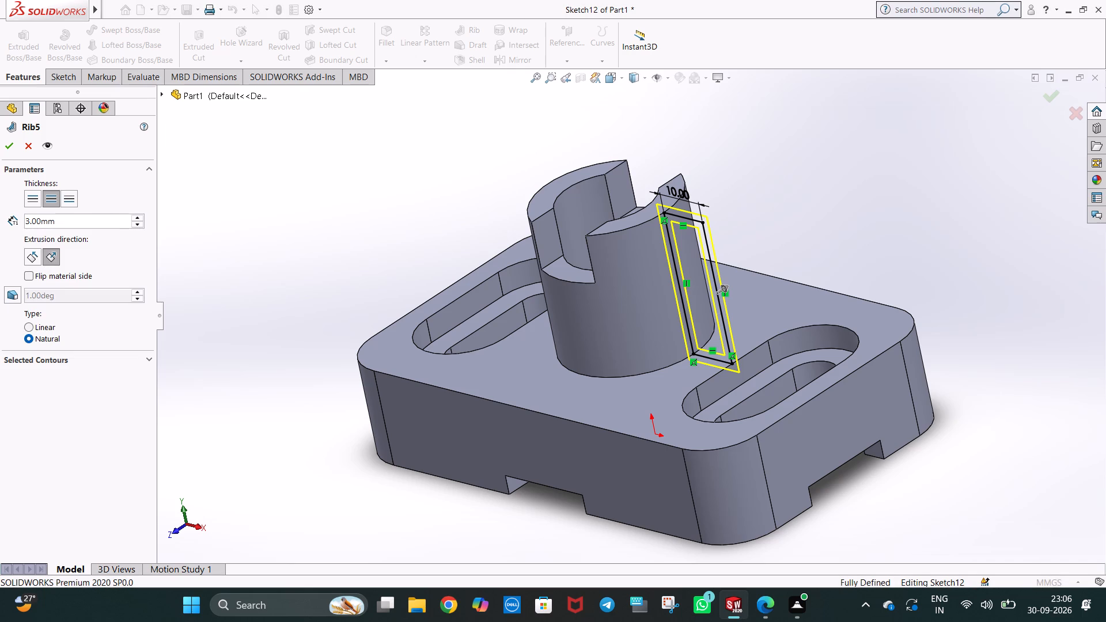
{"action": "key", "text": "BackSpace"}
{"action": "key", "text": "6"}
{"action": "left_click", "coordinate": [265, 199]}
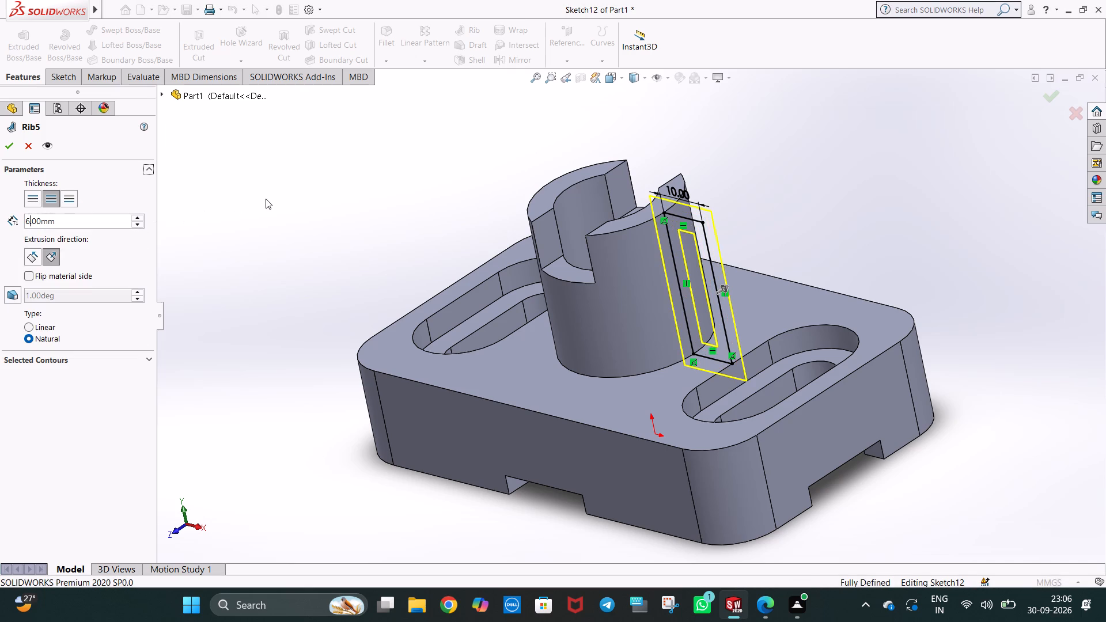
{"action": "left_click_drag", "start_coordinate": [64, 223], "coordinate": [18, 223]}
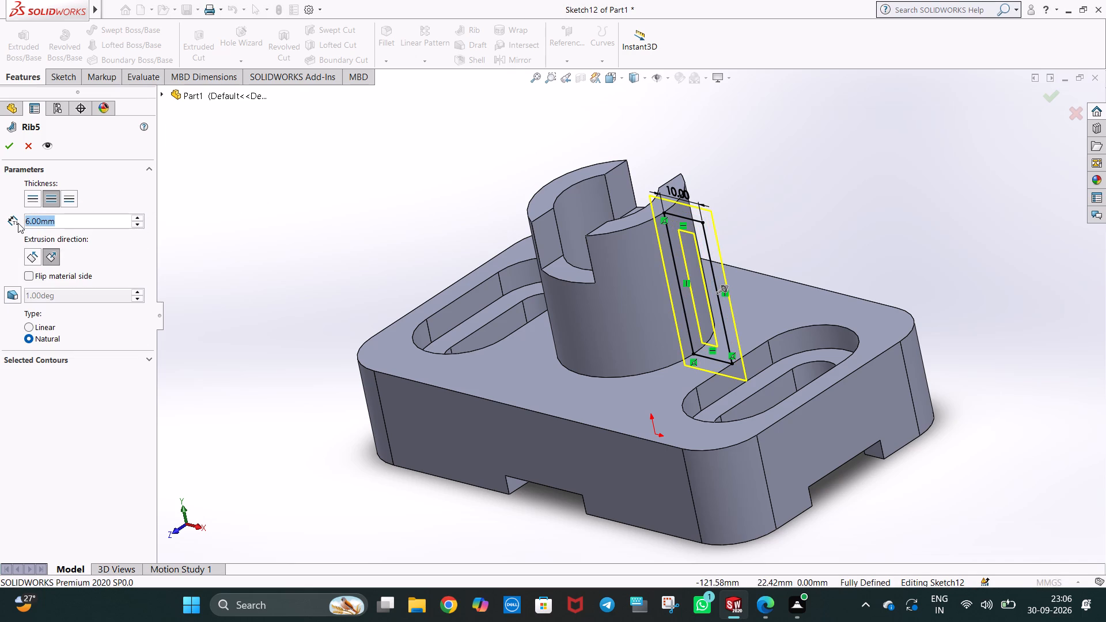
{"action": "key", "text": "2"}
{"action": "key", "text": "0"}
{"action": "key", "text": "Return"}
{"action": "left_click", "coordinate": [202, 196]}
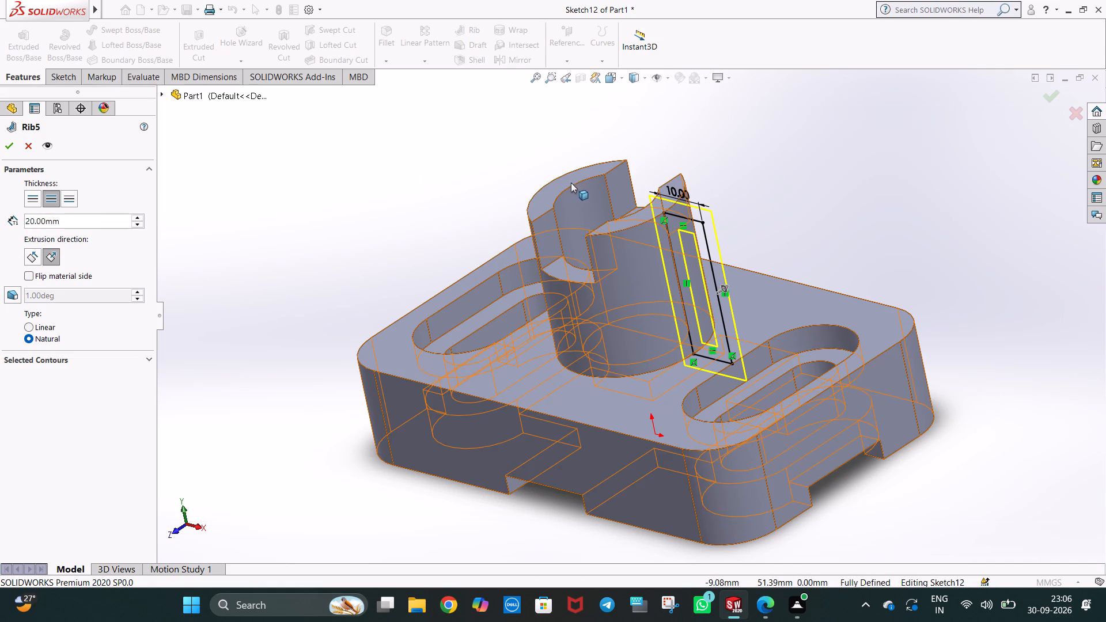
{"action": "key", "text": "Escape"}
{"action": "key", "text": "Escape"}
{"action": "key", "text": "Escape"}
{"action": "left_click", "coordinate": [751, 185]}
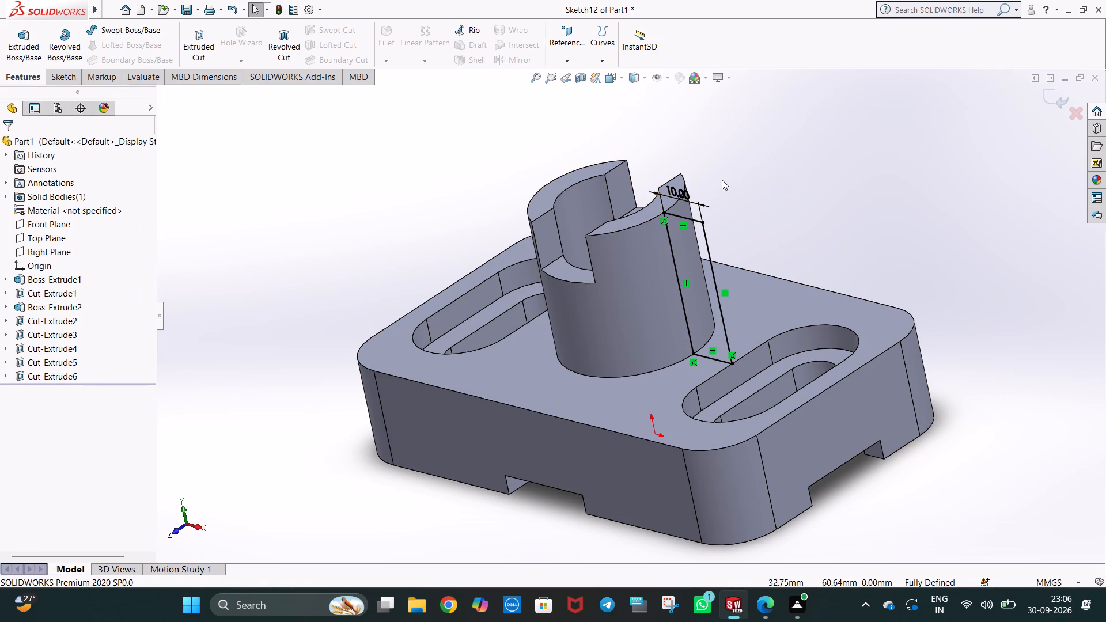
Undo the rib profile's dimension, its lines and the sketch itself, back to the model without a rib sketch.
{"action": "key", "text": "ctrl+z"}
{"action": "key", "text": "ctrl+z"}
{"action": "key", "text": "ctrl+z"}
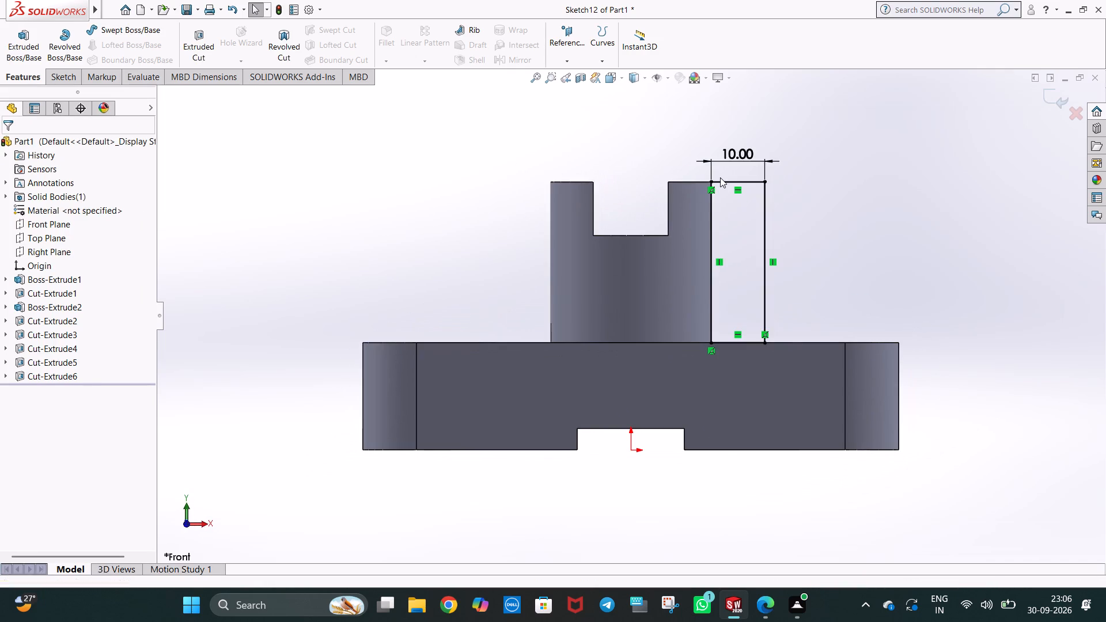
{"action": "key", "text": "ctrl+z"}
{"action": "key", "text": "ctrl+z"}
{"action": "key", "text": "ctrl+z"}
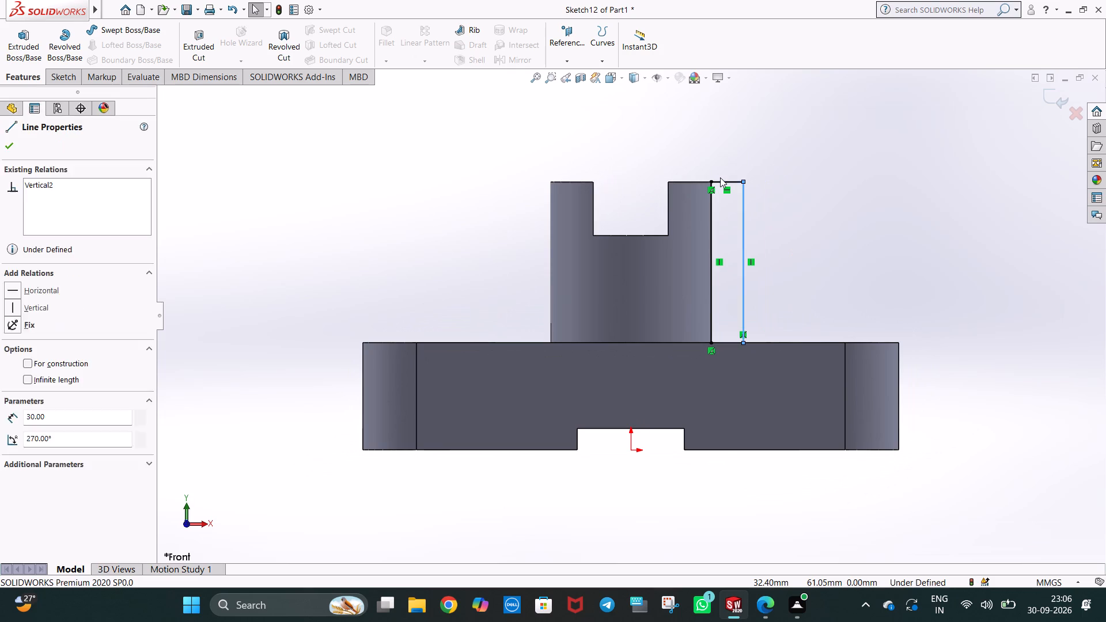
{"action": "key", "text": "ctrl+z"}
{"action": "key", "text": "ctrl+z"}
{"action": "key", "text": "ctrl+z"}
{"action": "key", "text": "ctrl+z"}
{"action": "key", "text": "ctrl+z"}
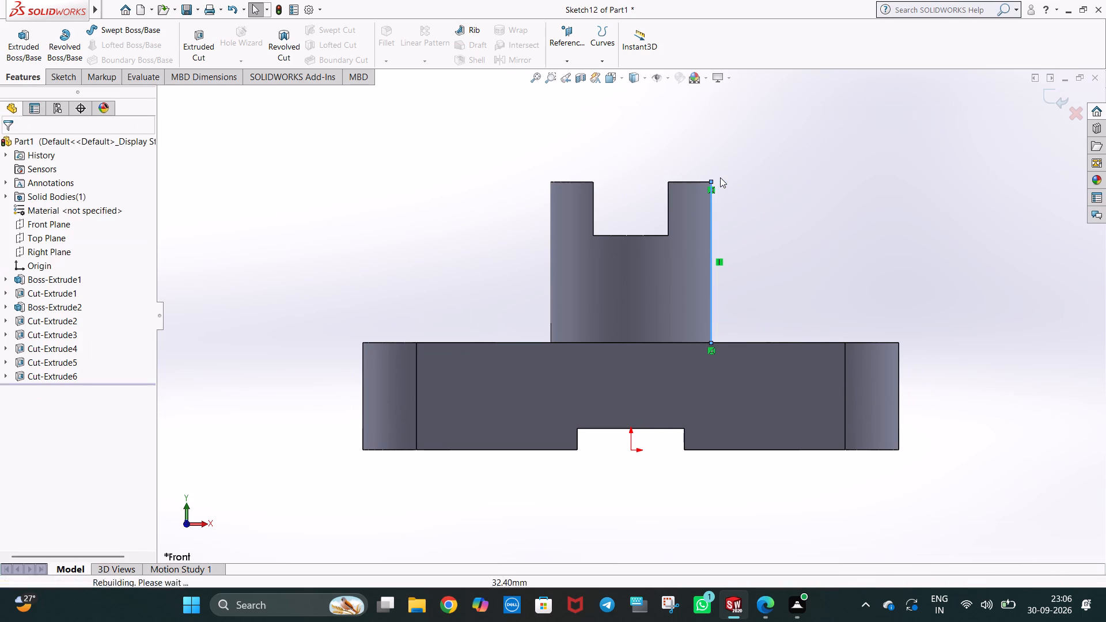
{"action": "left_click", "coordinate": [752, 185]}
{"action": "key", "text": "Escape"}
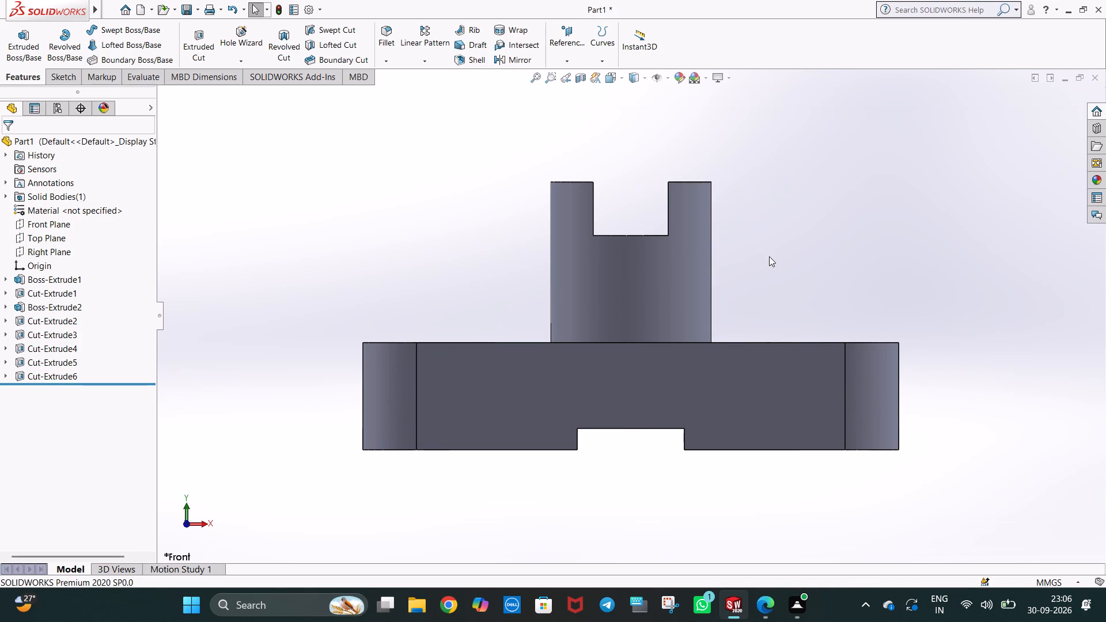
Examine the slotted boss and where its outer wall meets the base from several angles.
{"action": "middle_click_drag", "start_coordinate": [772, 261], "coordinate": [702, 291]}
{"action": "left_click", "coordinate": [755, 237]}
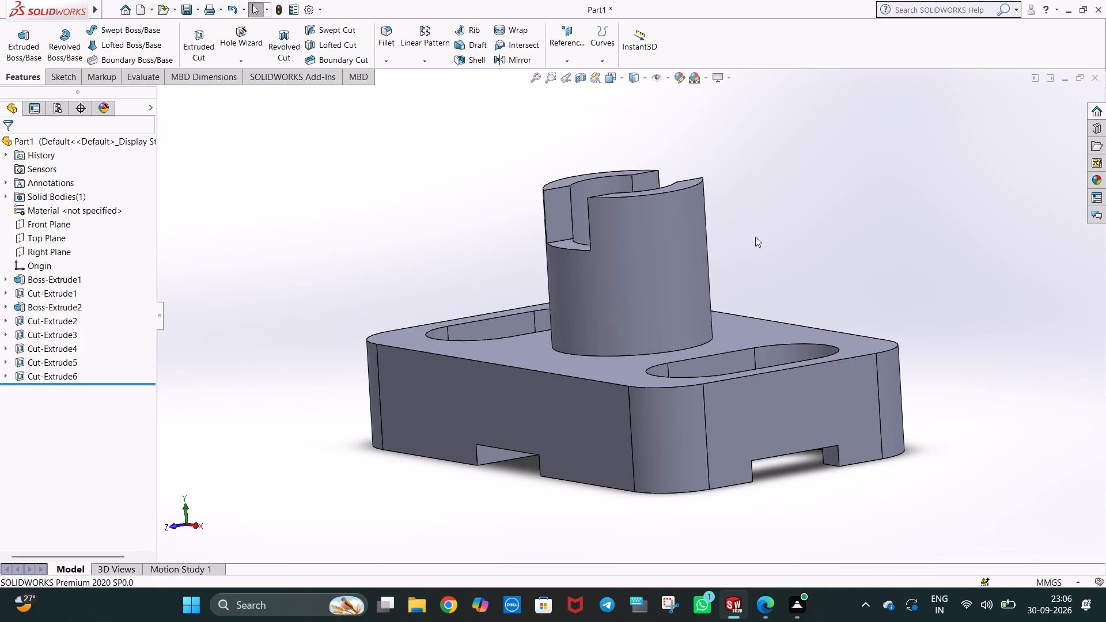
{"action": "scroll", "coordinate": [758, 237], "scroll_direction": "up", "scroll_amount": 1}
{"action": "middle_click_drag", "start_coordinate": [756, 233], "coordinate": [754, 305]}
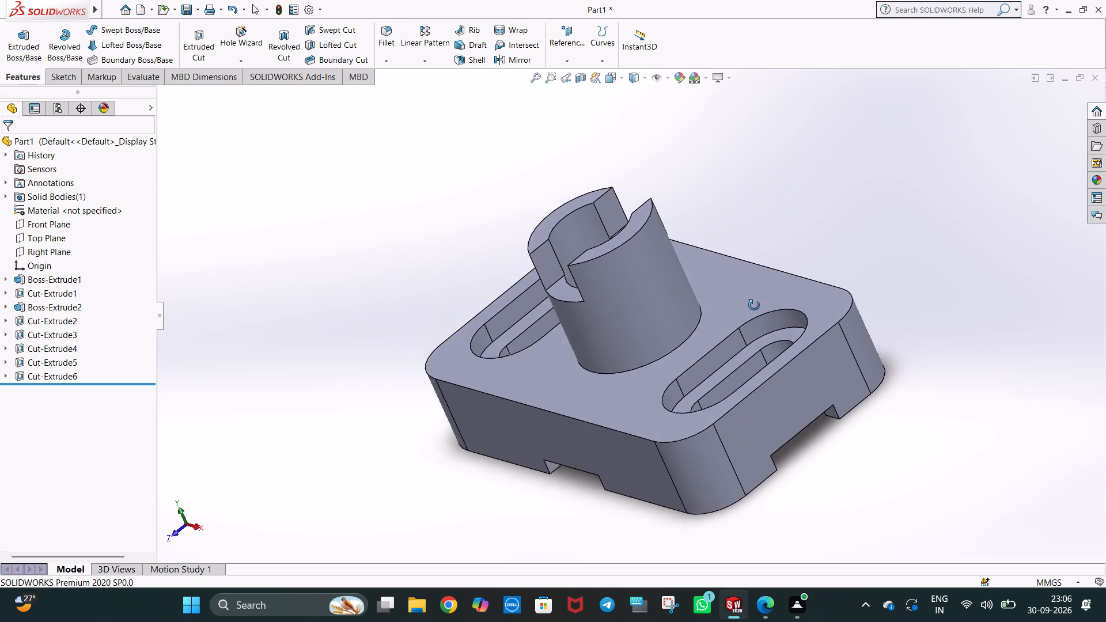
{"action": "middle_click_drag", "start_coordinate": [754, 305], "coordinate": [810, 274]}
{"action": "middle_click_drag", "start_coordinate": [854, 265], "coordinate": [758, 295]}
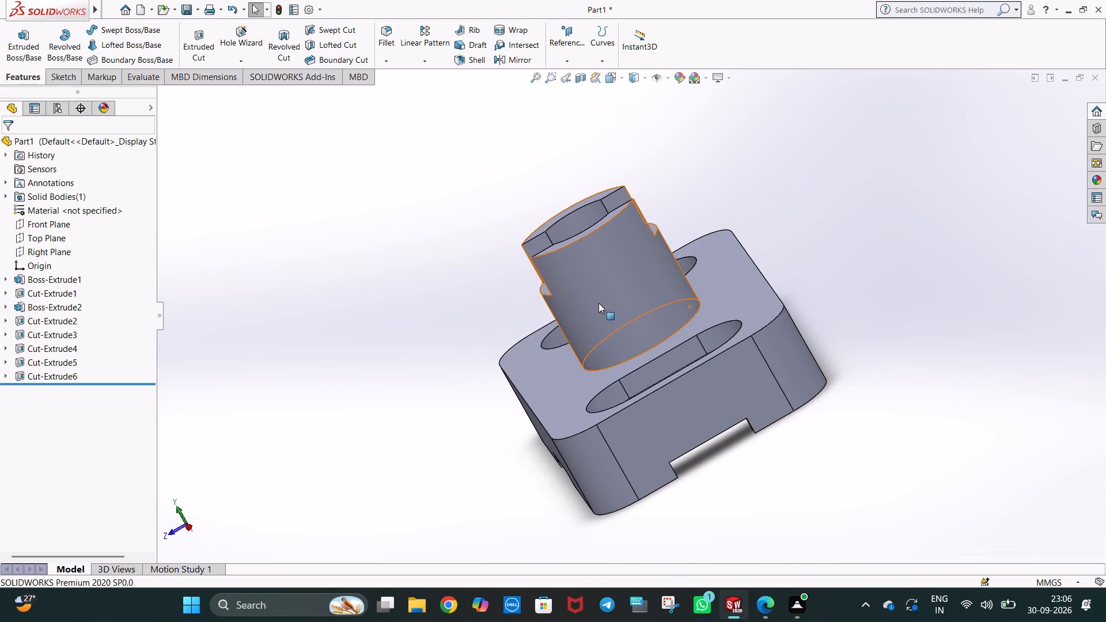
{"action": "right_click", "coordinate": [598, 301]}
{"action": "left_click", "coordinate": [734, 184]}
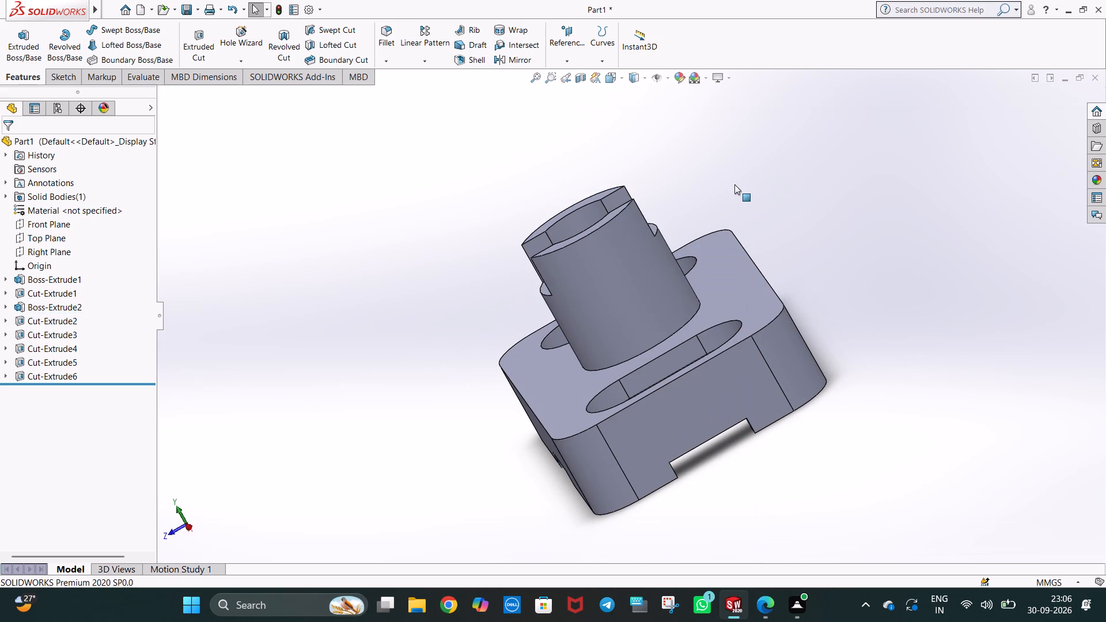
On the Right Plane, sketch a 30 mm vertical line along the boss's centre, from the base's top face to the boss's top.
{"action": "key", "text": "ctrl+4"}
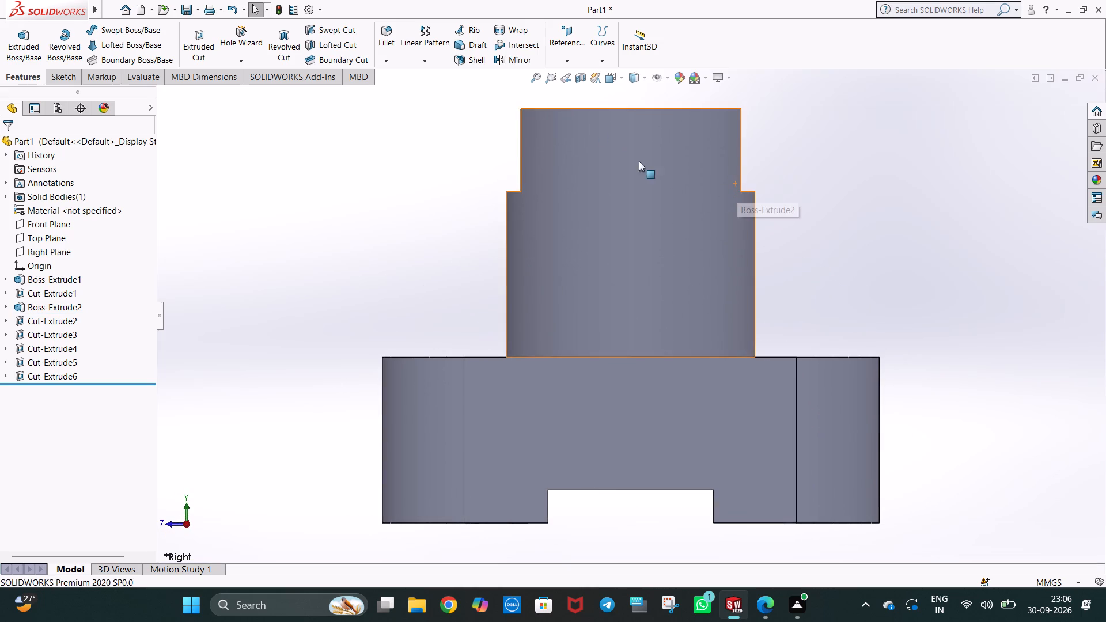
{"action": "left_click", "coordinate": [65, 79]}
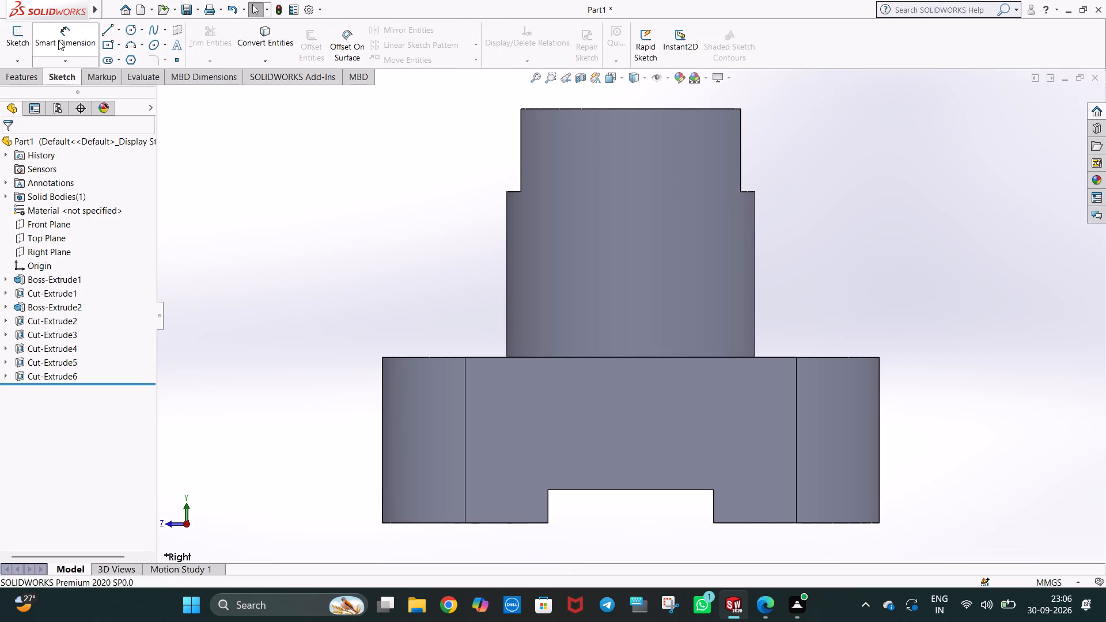
{"action": "left_click", "coordinate": [108, 28]}
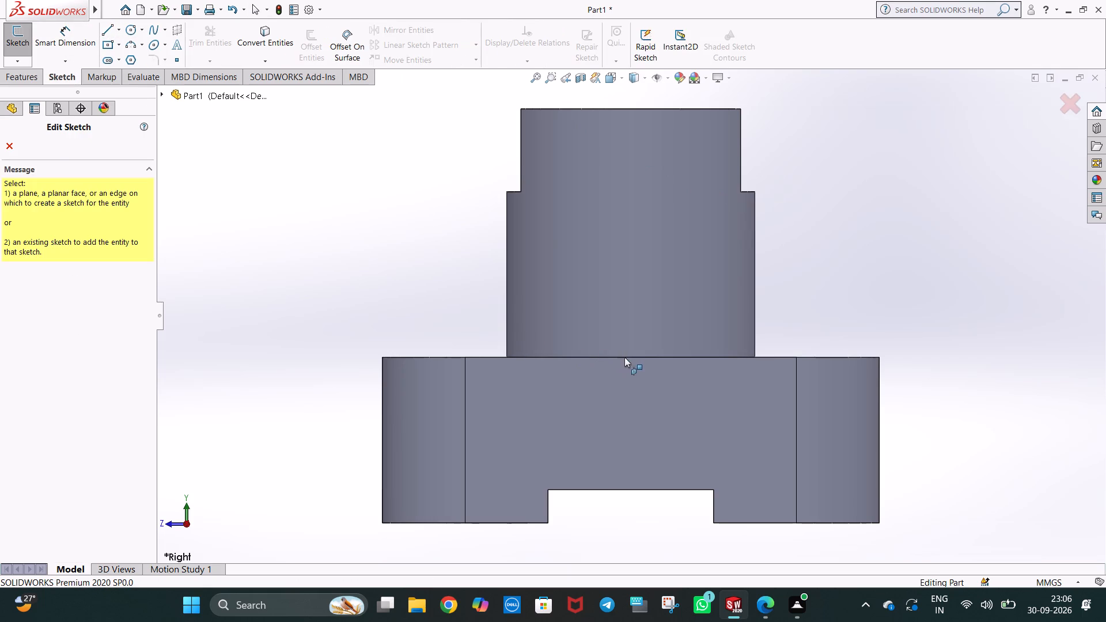
{"action": "left_click", "coordinate": [4, 146]}
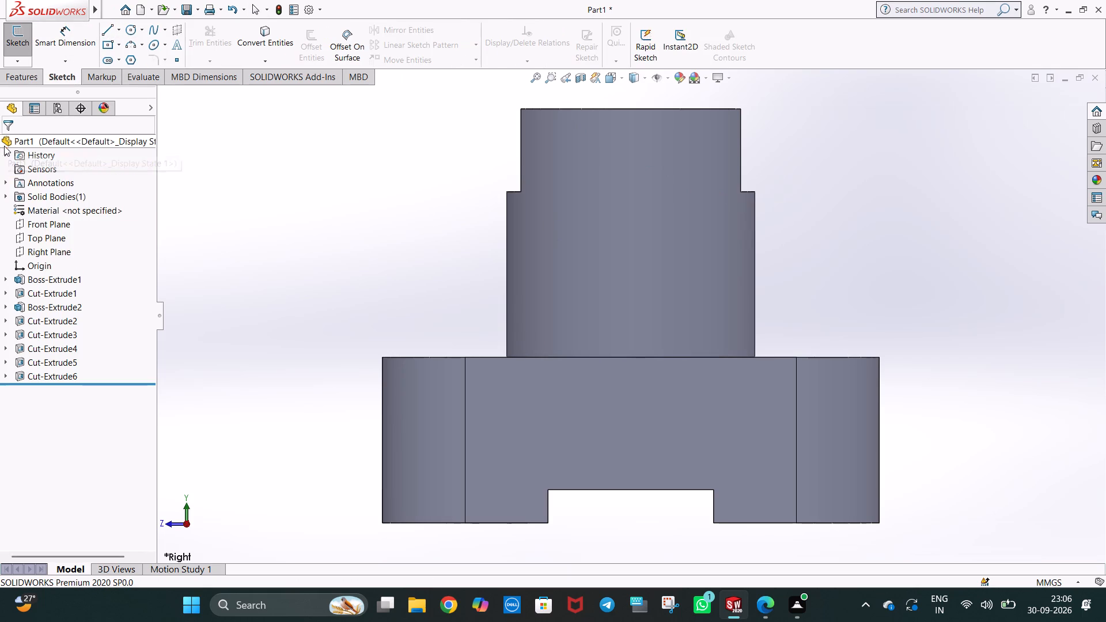
{"action": "left_click", "coordinate": [51, 248]}
{"action": "left_click", "coordinate": [60, 231]}
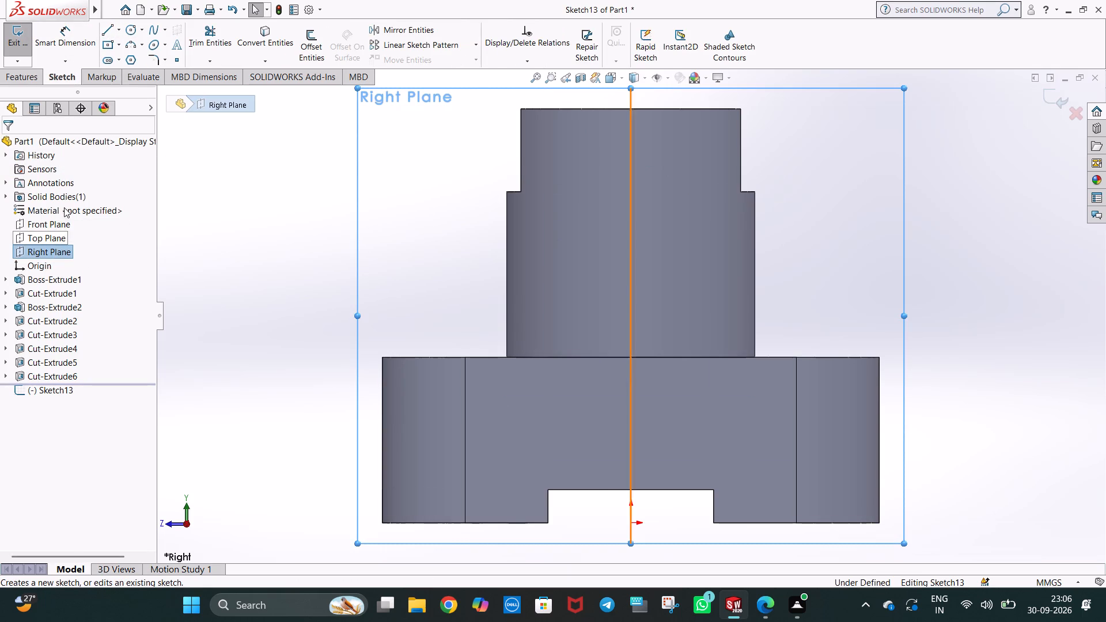
{"action": "left_click", "coordinate": [109, 30]}
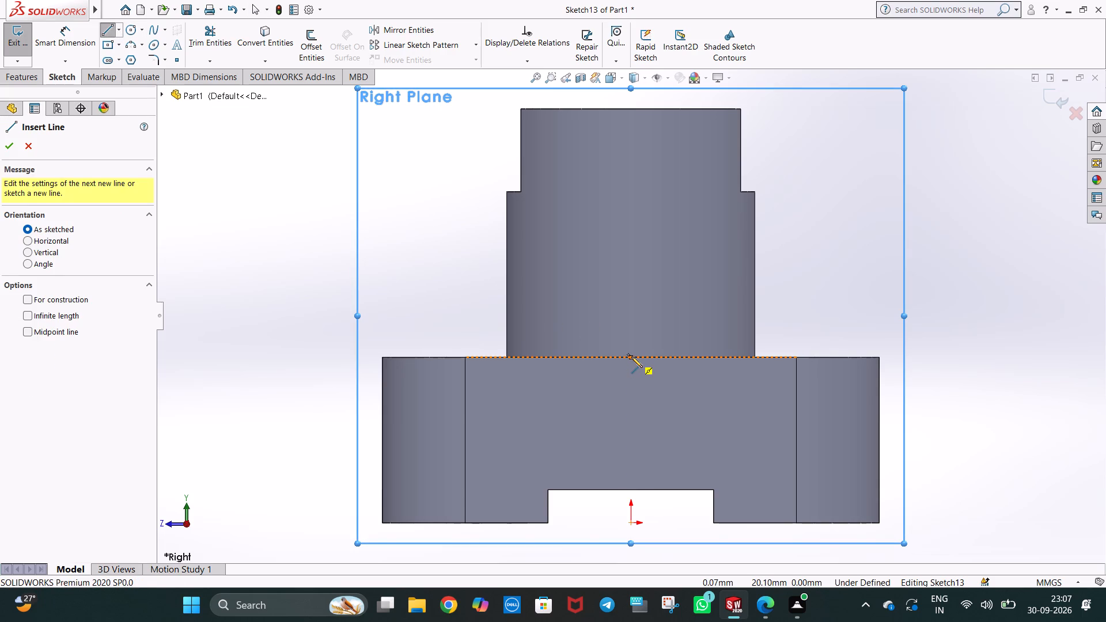
{"action": "left_click", "coordinate": [631, 357]}
{"action": "left_click", "coordinate": [630, 108]}
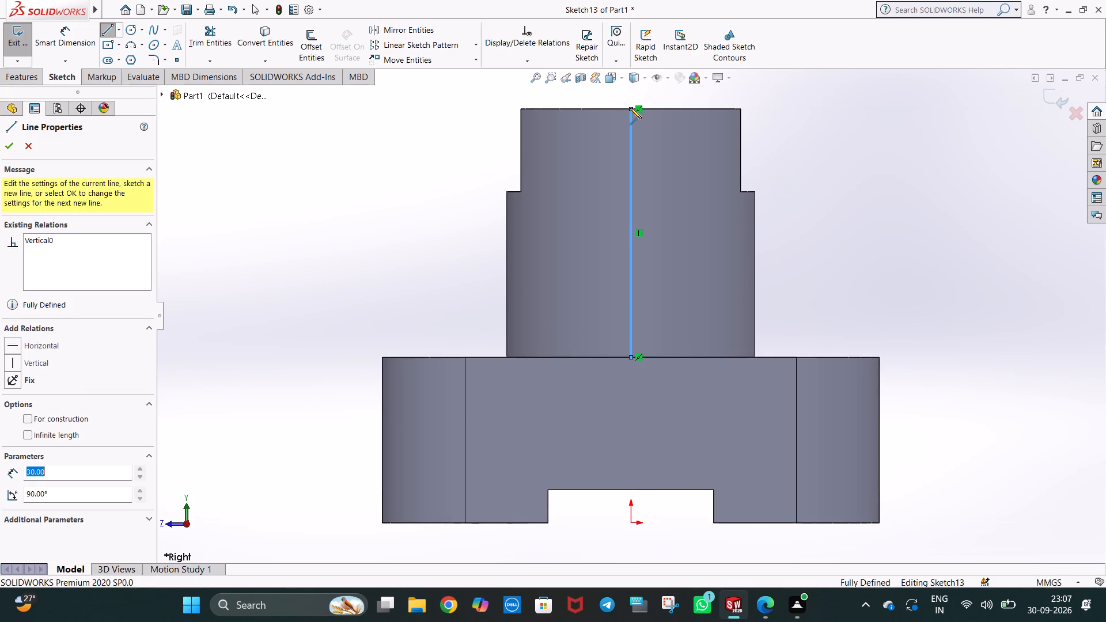
Examine the sketched centre line inside the slotted boss from several angles.
{"action": "key", "text": "Escape"}
{"action": "middle_click_drag", "start_coordinate": [637, 149], "coordinate": [675, 188]}
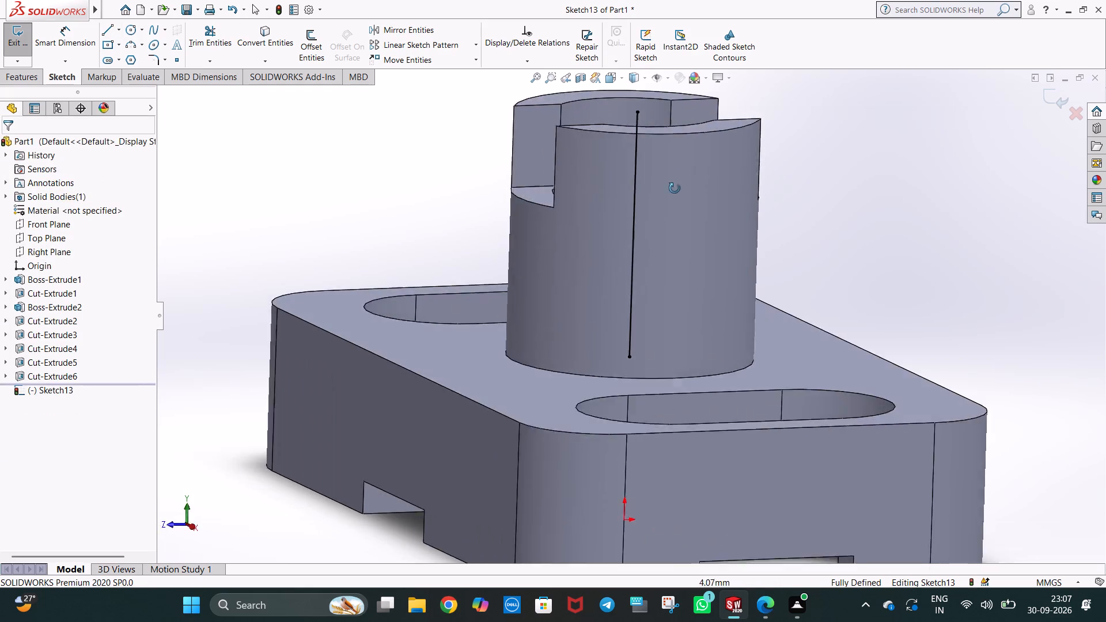
{"action": "middle_click_drag", "start_coordinate": [675, 188], "coordinate": [683, 374]}
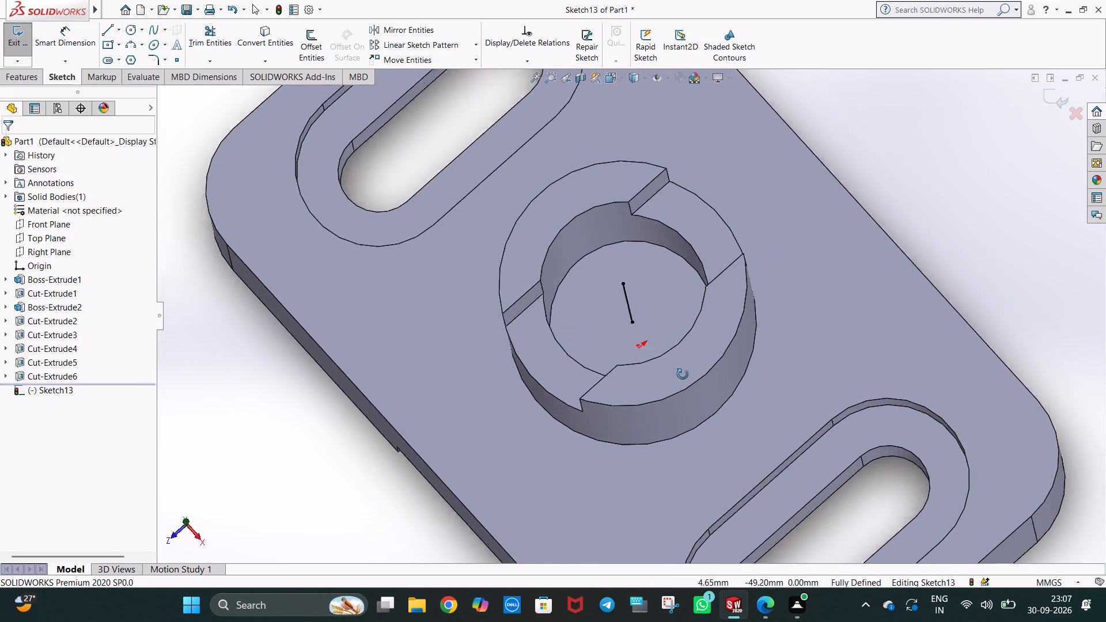
{"action": "middle_click_drag", "start_coordinate": [683, 374], "coordinate": [687, 291]}
{"action": "left_click_drag", "start_coordinate": [632, 200], "coordinate": [721, 238]}
{"action": "key", "text": "Escape"}
{"action": "left_click", "coordinate": [851, 177]}
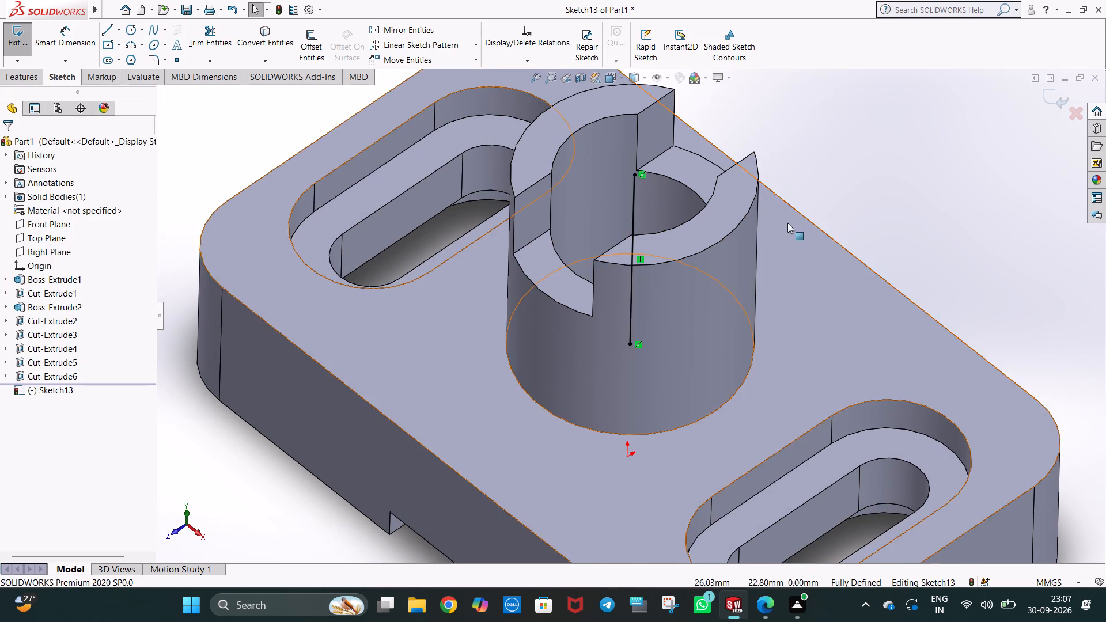
{"action": "middle_click_drag", "start_coordinate": [787, 223], "coordinate": [806, 295]}
{"action": "scroll", "coordinate": [787, 222], "scroll_direction": "up", "scroll_amount": 1}
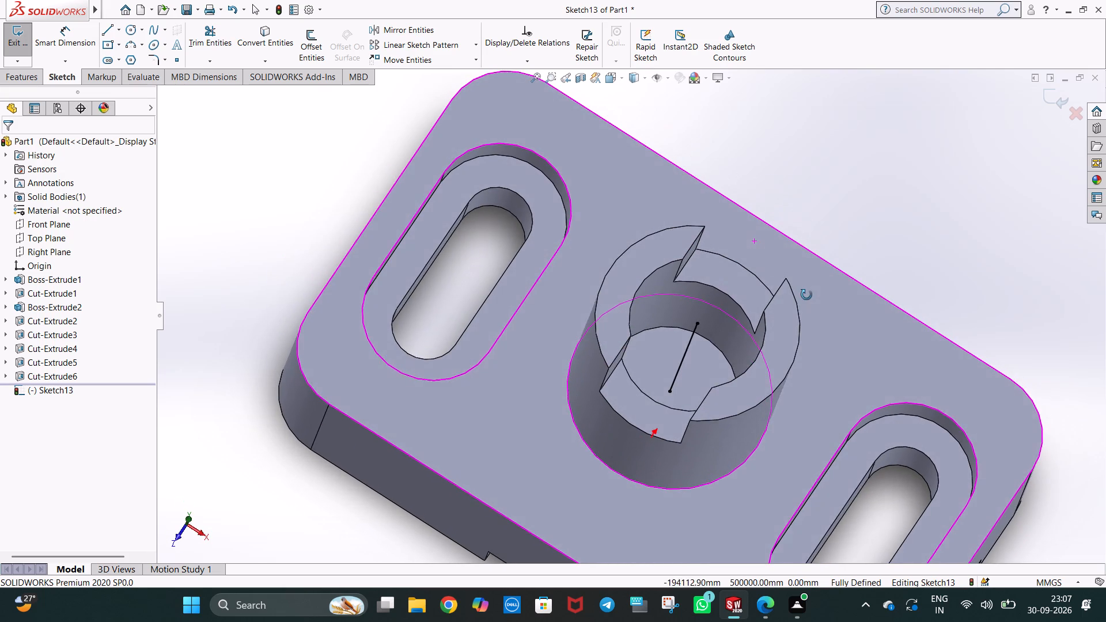
{"action": "middle_click_drag", "start_coordinate": [806, 295], "coordinate": [766, 257]}
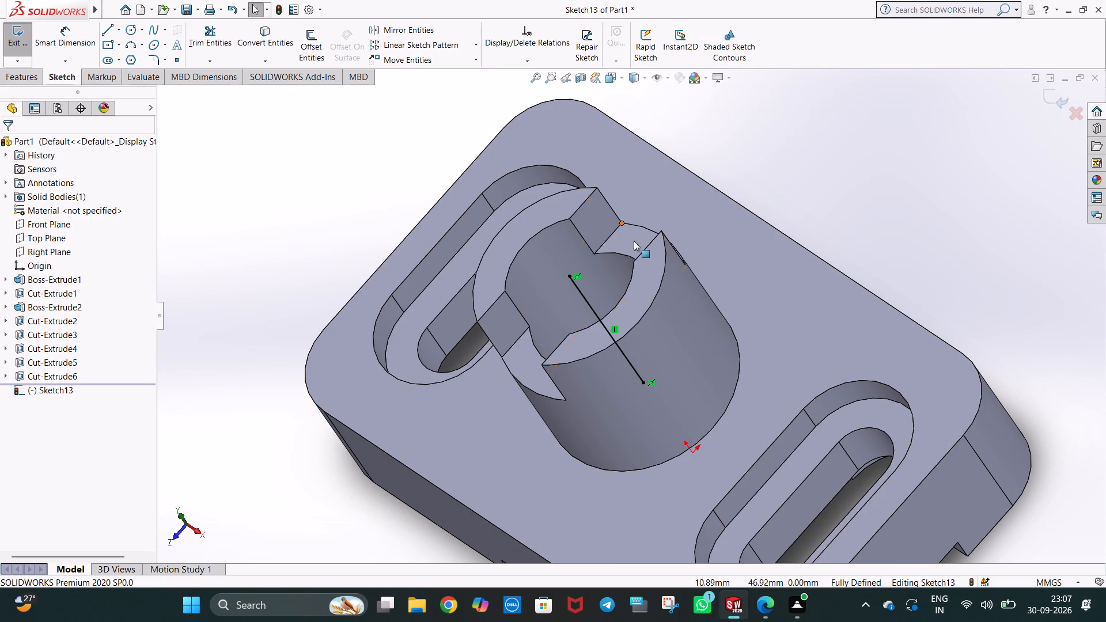
{"action": "middle_click_drag", "start_coordinate": [663, 260], "coordinate": [680, 240]}
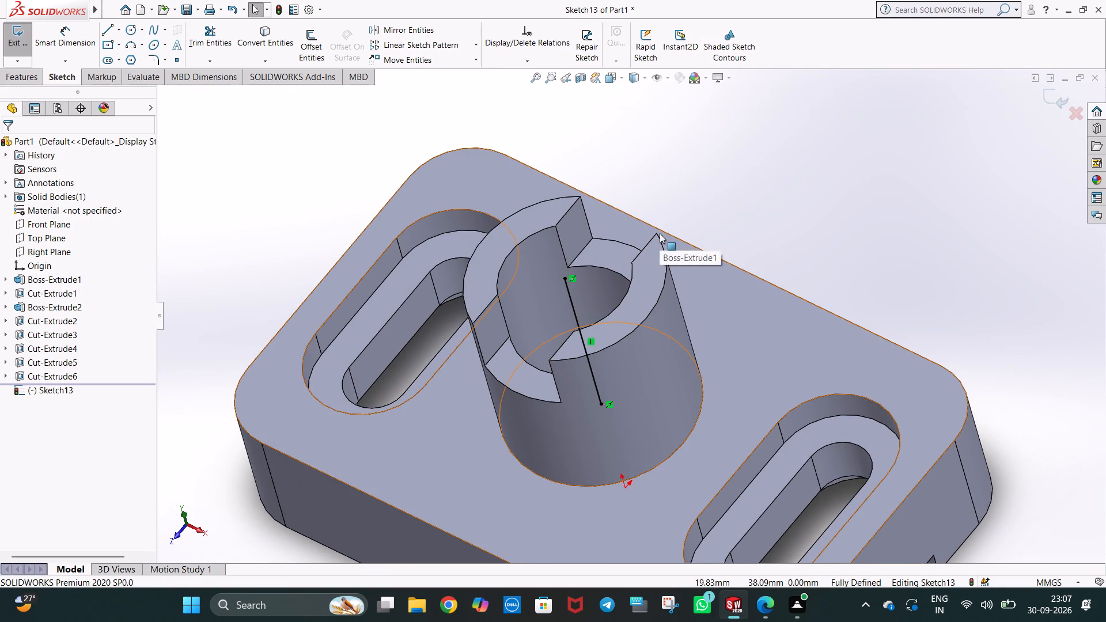
In the Right view, sketch connected lines: 3 mm along the boss's top from its centre, 30 mm down to the base, and 6 mm back.
{"action": "key", "text": "4"}
{"action": "key", "text": "ctrl+4"}
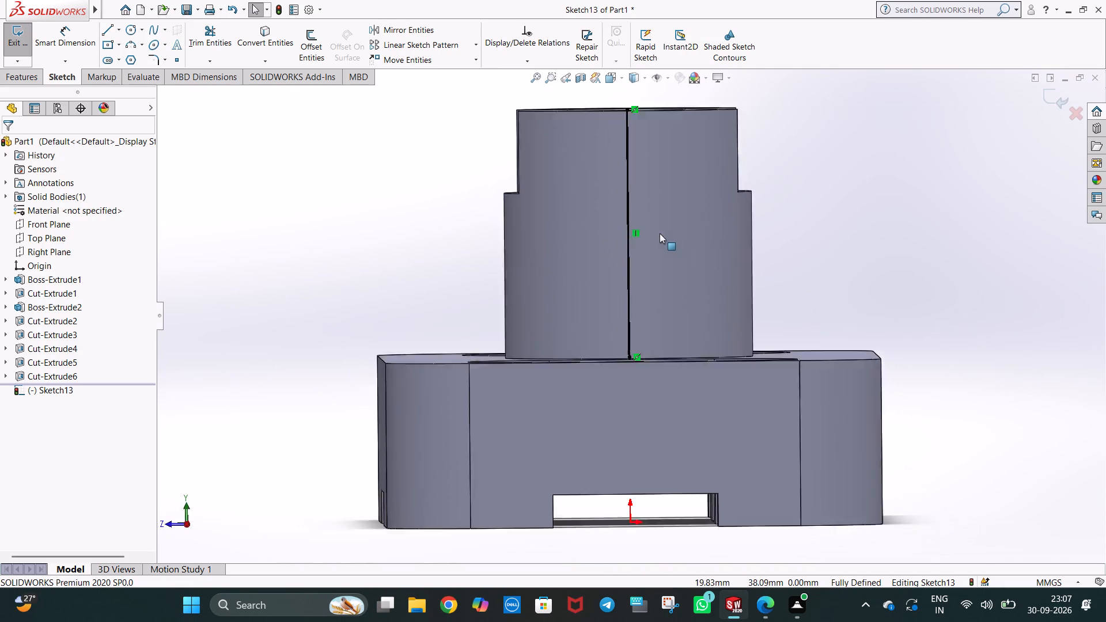
{"action": "left_click", "coordinate": [110, 28]}
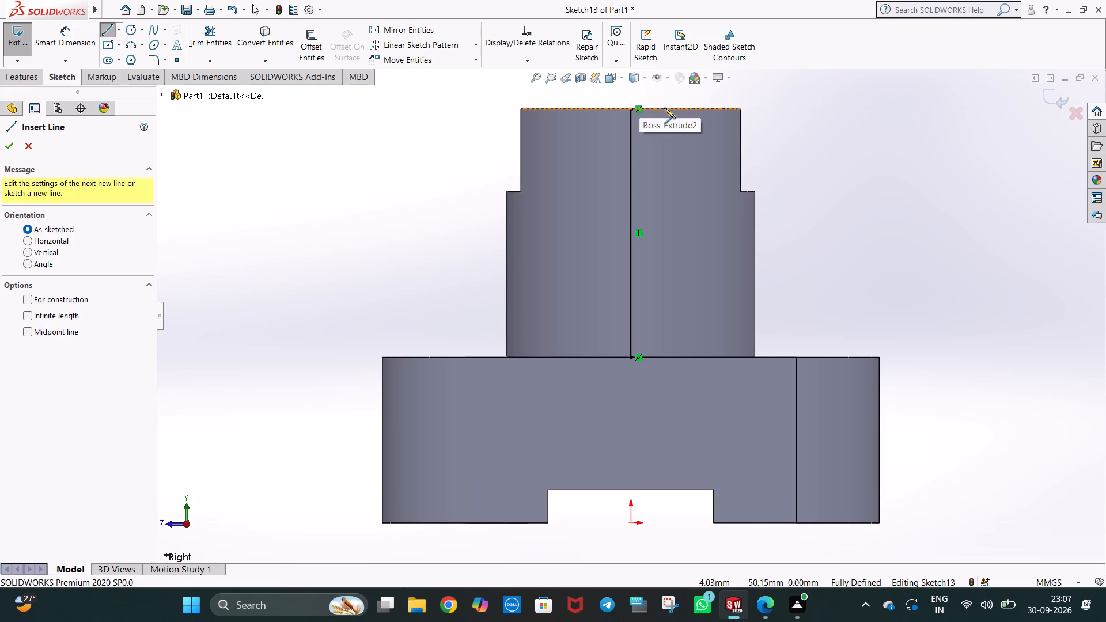
{"action": "left_click", "coordinate": [631, 108]}
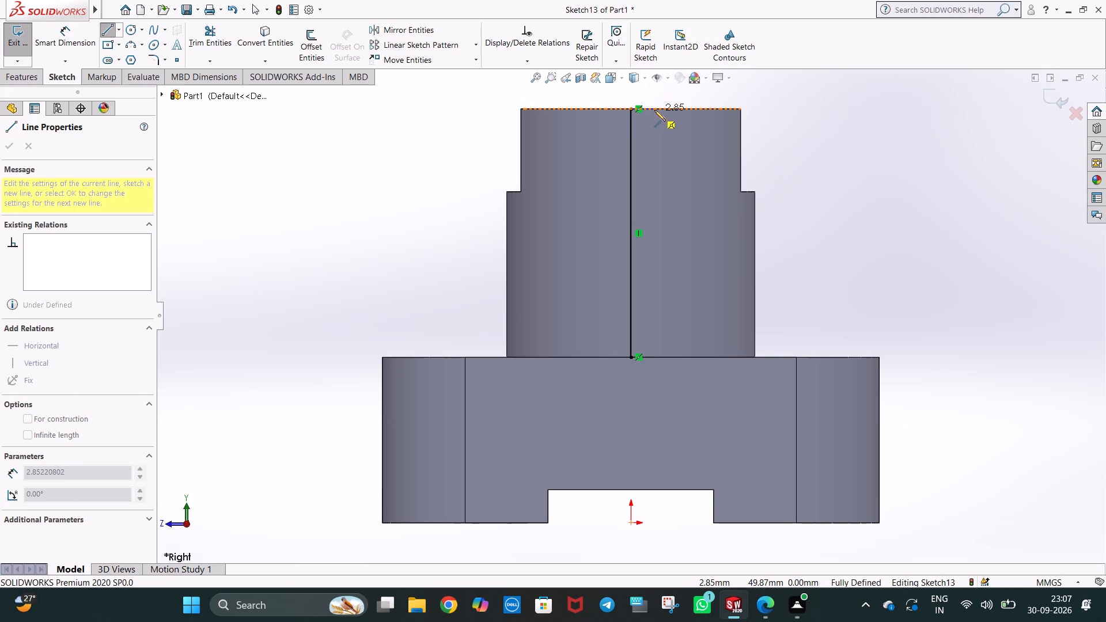
{"action": "left_click", "coordinate": [659, 109]}
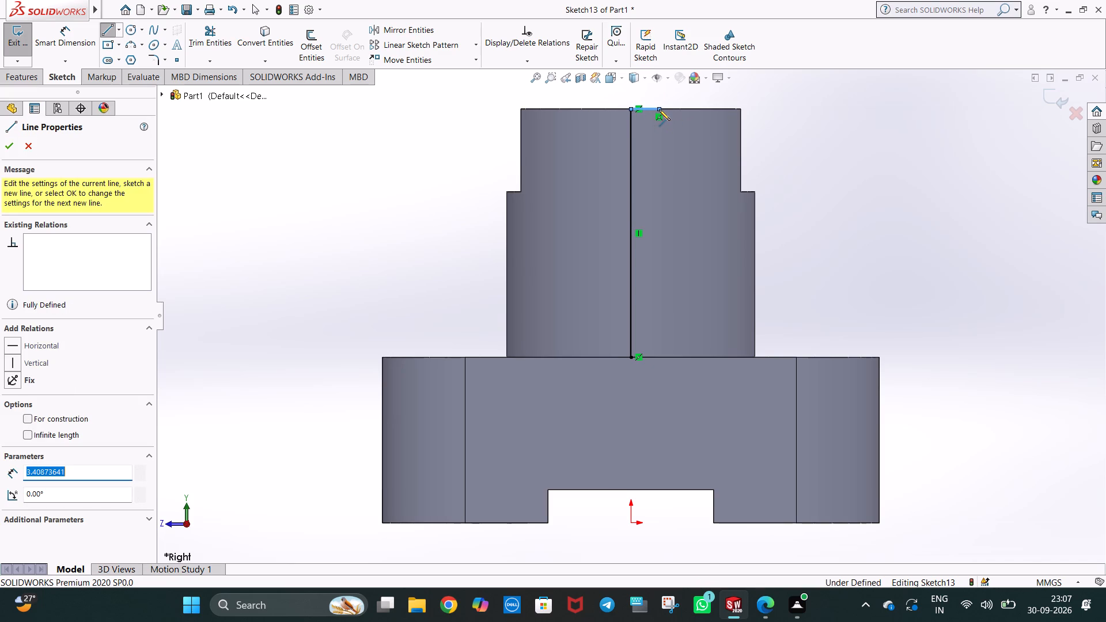
{"action": "key", "text": "3"}
{"action": "key", "text": "Return"}
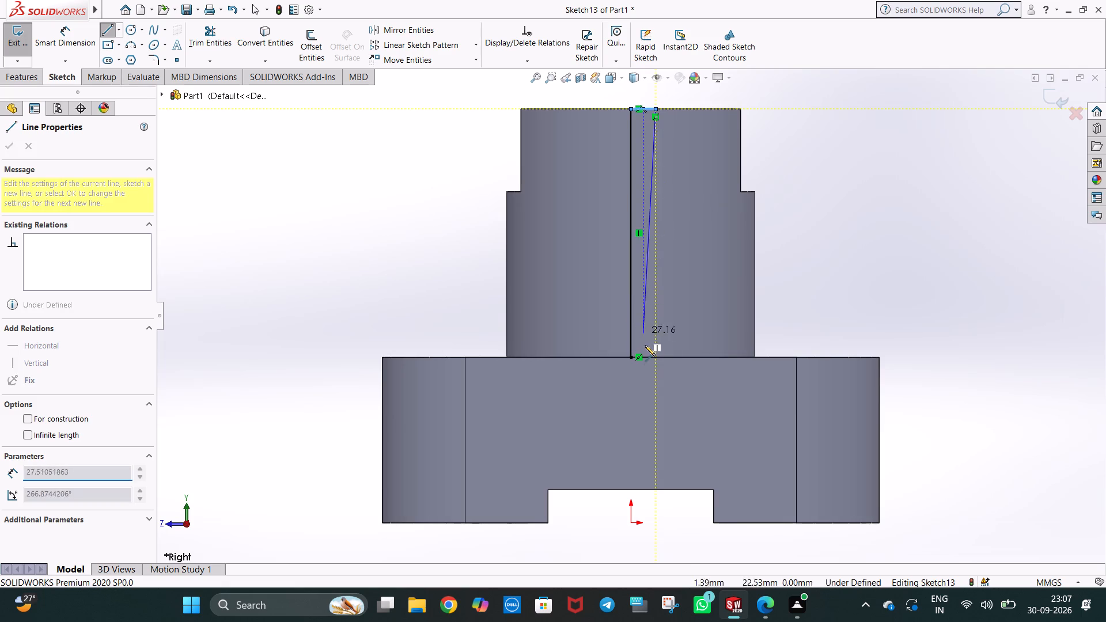
{"action": "left_click", "coordinate": [656, 358]}
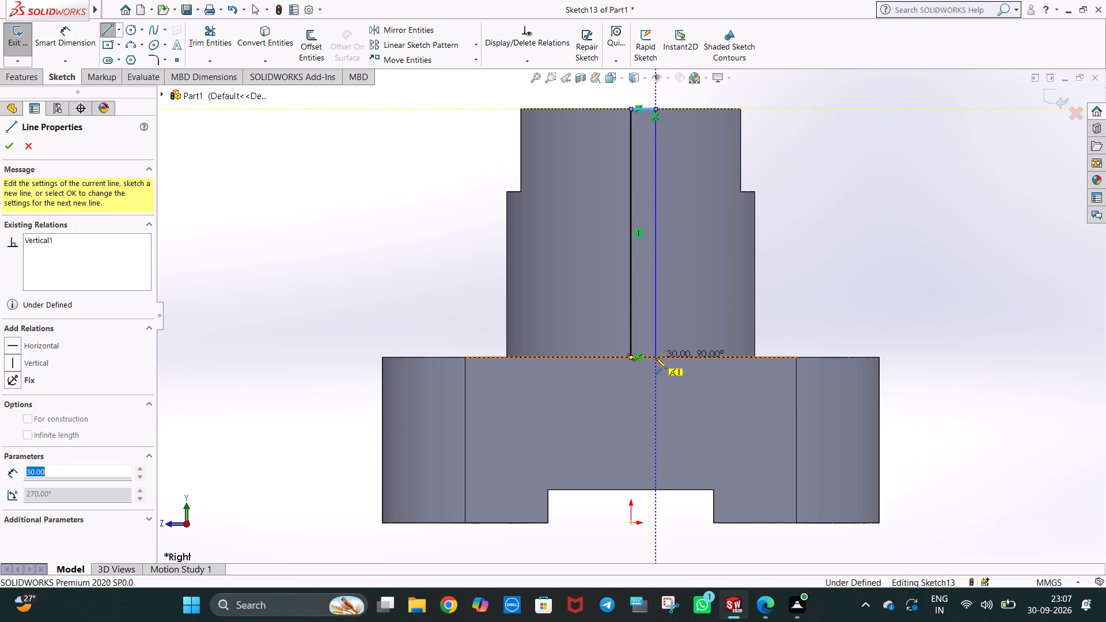
{"action": "left_click", "coordinate": [606, 355]}
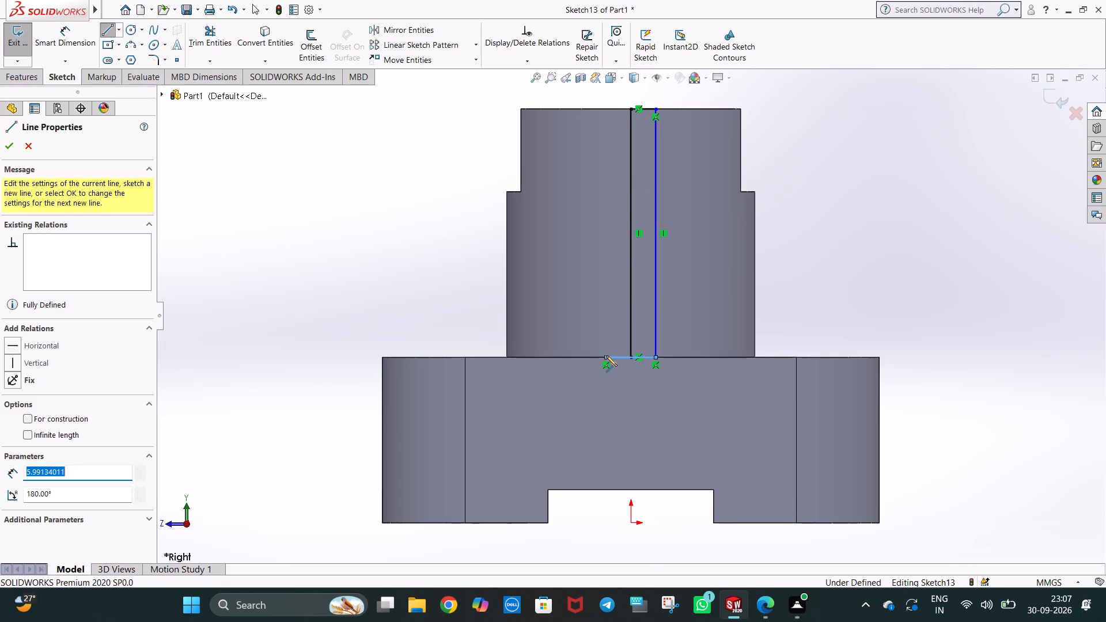
{"action": "key", "text": "Escape"}
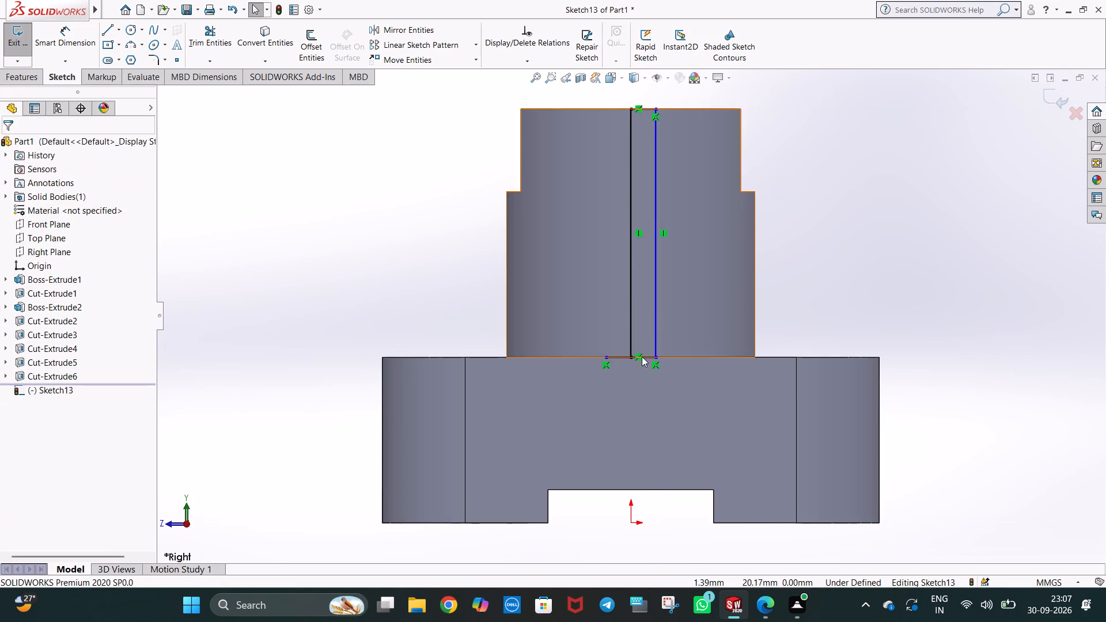
{"action": "left_click", "coordinate": [648, 356]}
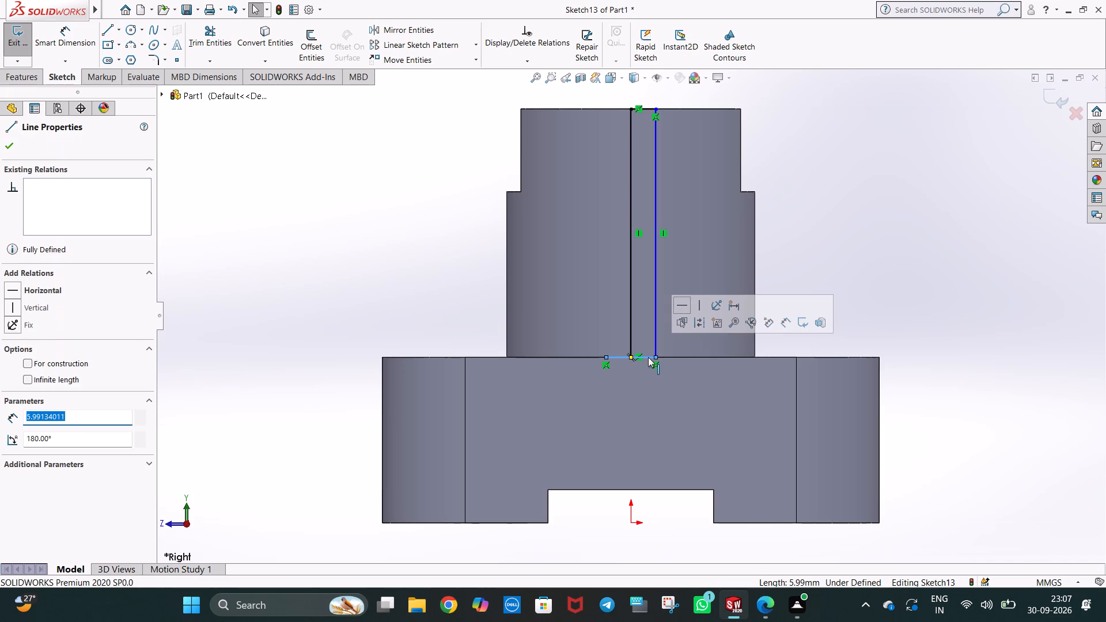
{"action": "key", "text": "6"}
{"action": "key", "text": "Return"}
{"action": "left_click", "coordinate": [259, 227]}
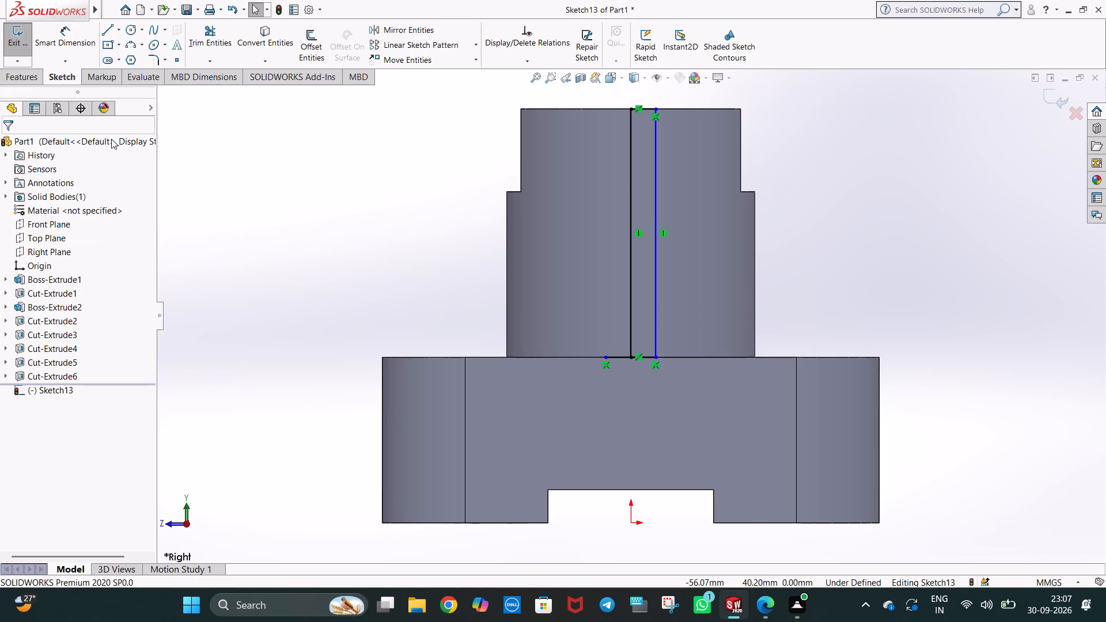
Close the rib profile with a 30 mm vertical line up to the boss's top and a 3 mm line to the centre line.
{"action": "left_click", "coordinate": [108, 29]}
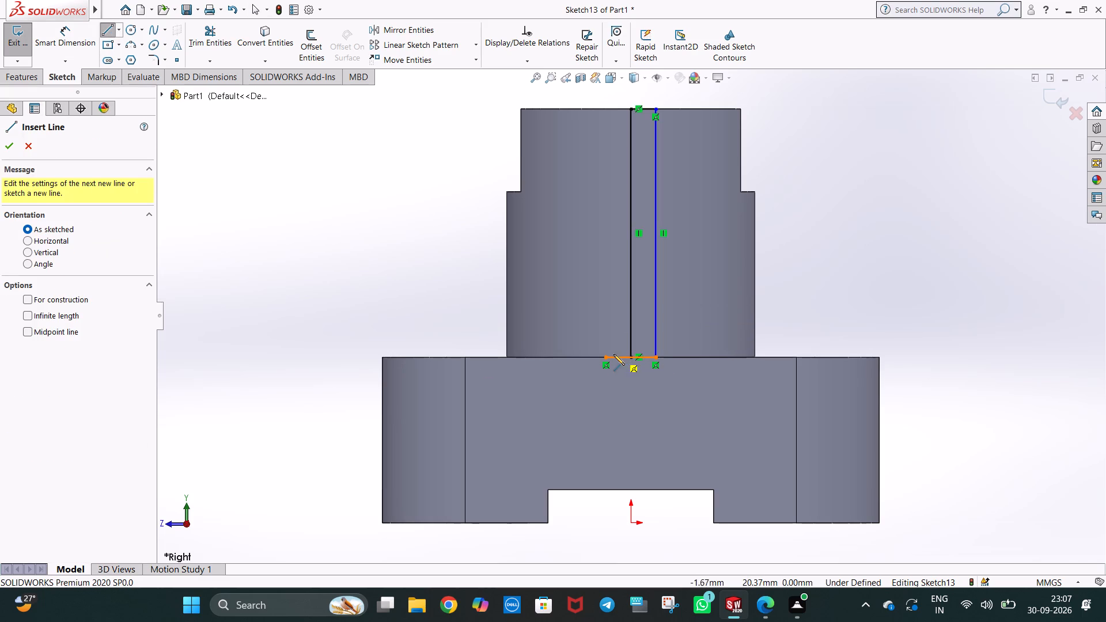
{"action": "left_click", "coordinate": [604, 356]}
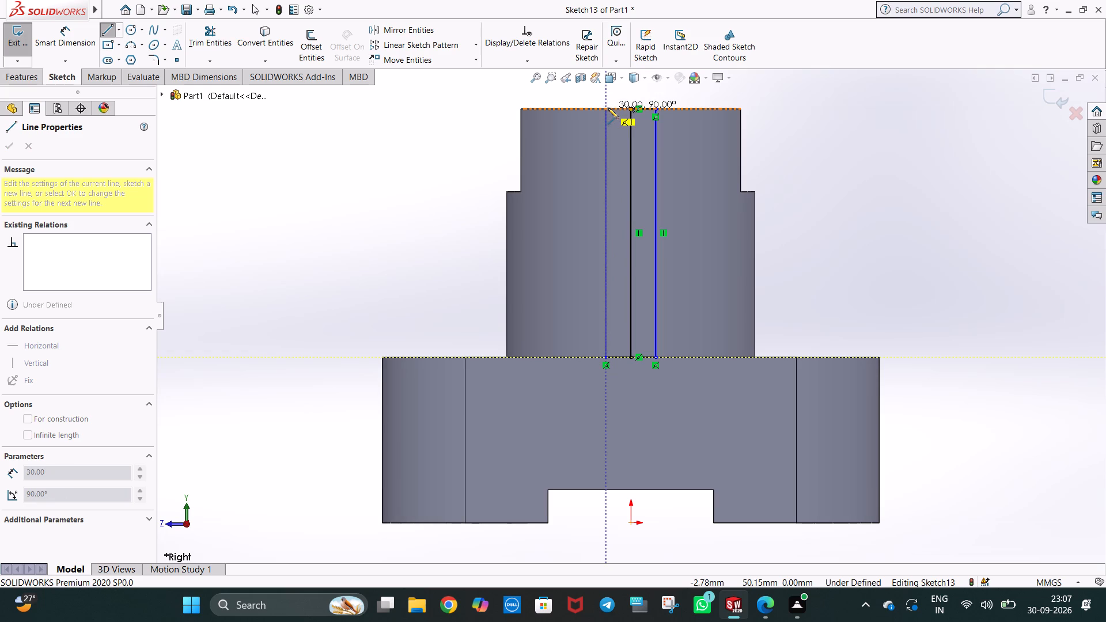
{"action": "left_click", "coordinate": [607, 109]}
{"action": "left_click", "coordinate": [631, 108]}
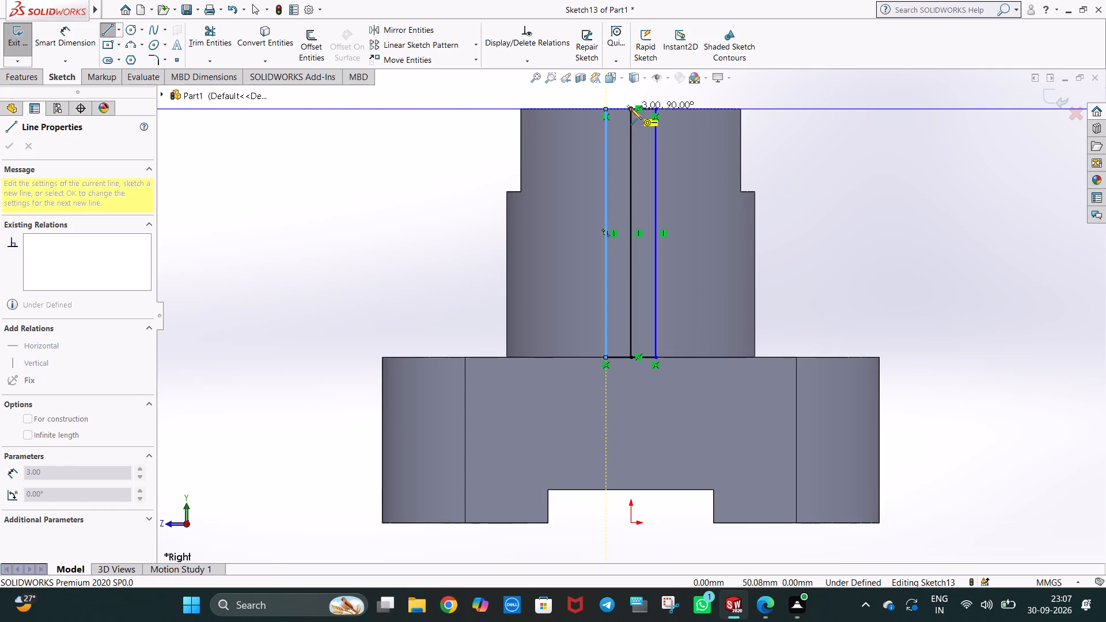
{"action": "key", "text": "Escape"}
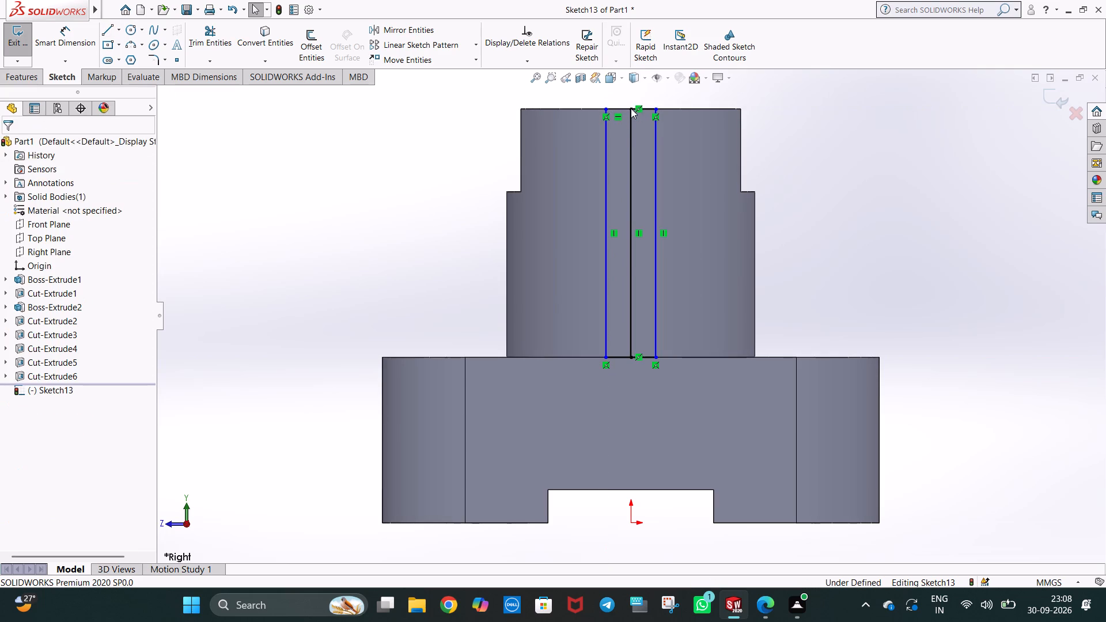
{"action": "key", "text": "Escape"}
{"action": "key", "text": "Escape"}
Delete the vertical centre line inside the rectangular profile.
{"action": "left_click", "coordinate": [76, 46]}
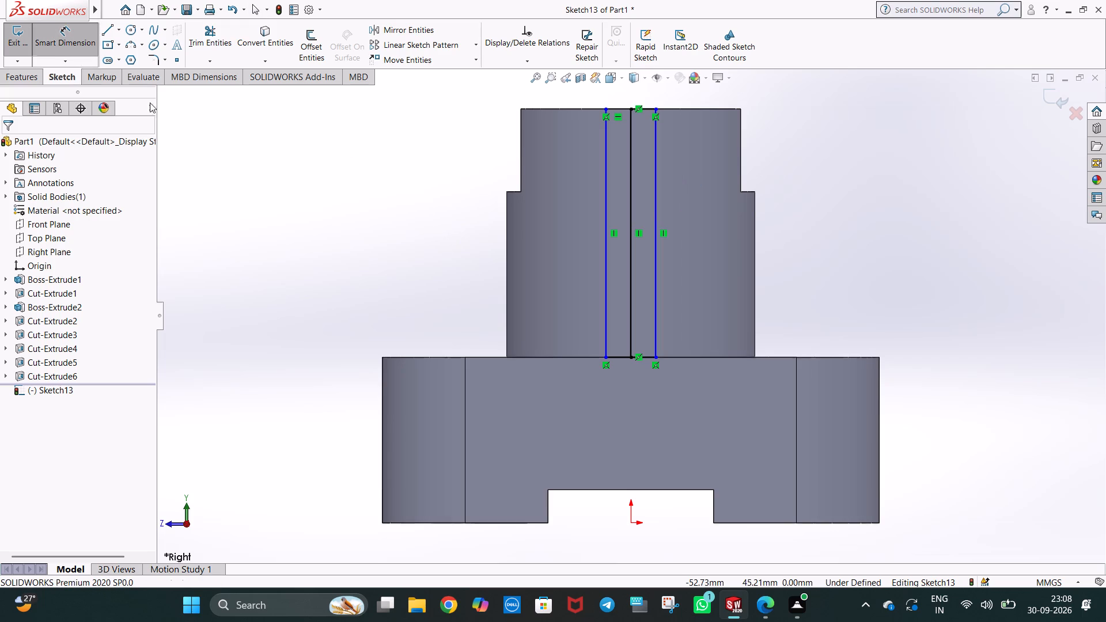
{"action": "left_click", "coordinate": [634, 242]}
{"action": "key", "text": "Delete"}
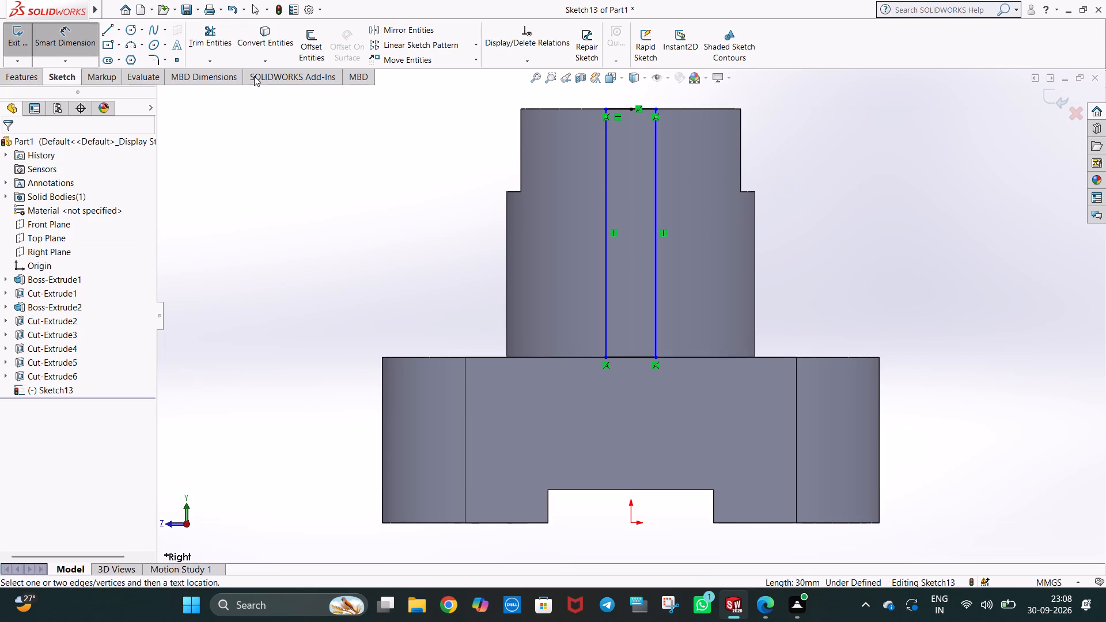
{"action": "left_click", "coordinate": [268, 222]}
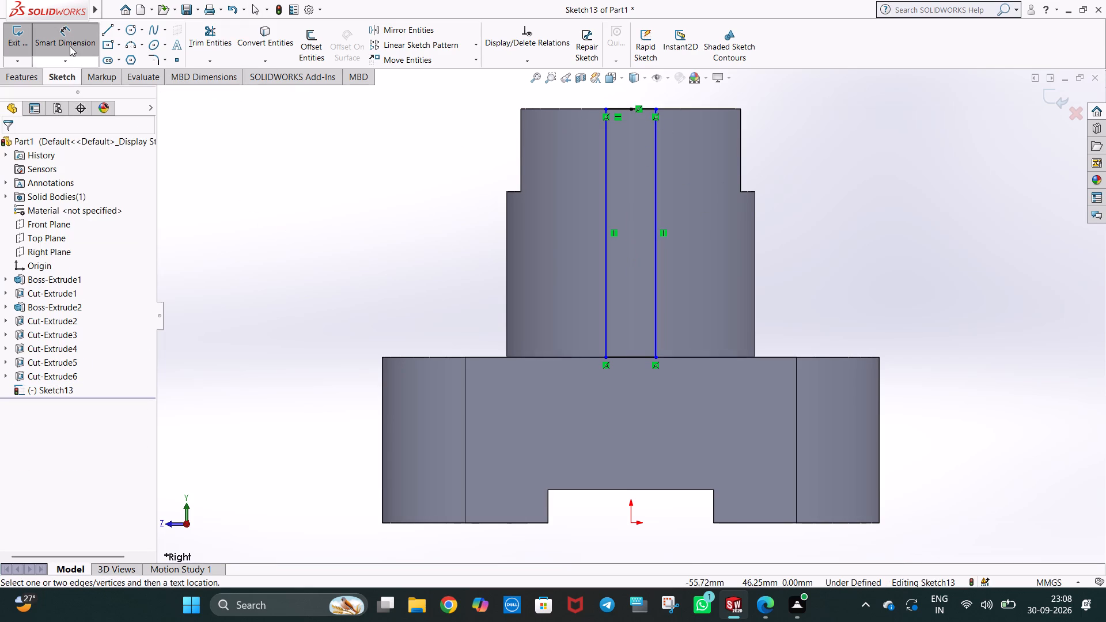
{"action": "key", "text": "Escape"}
{"action": "key", "text": "Escape"}
{"action": "left_click", "coordinate": [273, 199]}
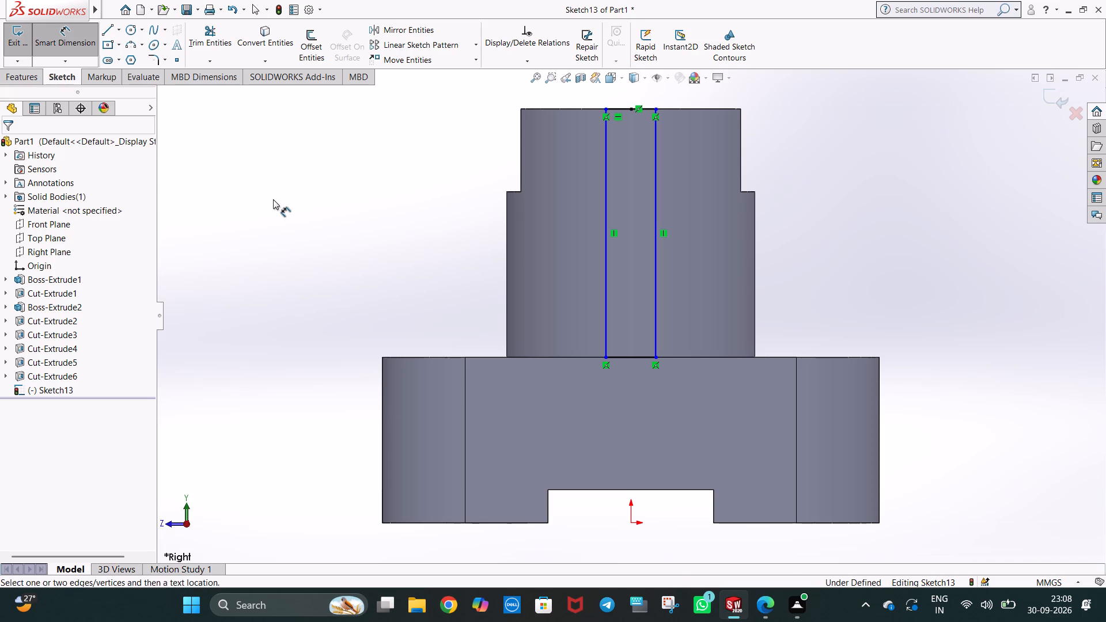
{"action": "key", "text": "Escape"}
{"action": "key", "text": "Escape"}
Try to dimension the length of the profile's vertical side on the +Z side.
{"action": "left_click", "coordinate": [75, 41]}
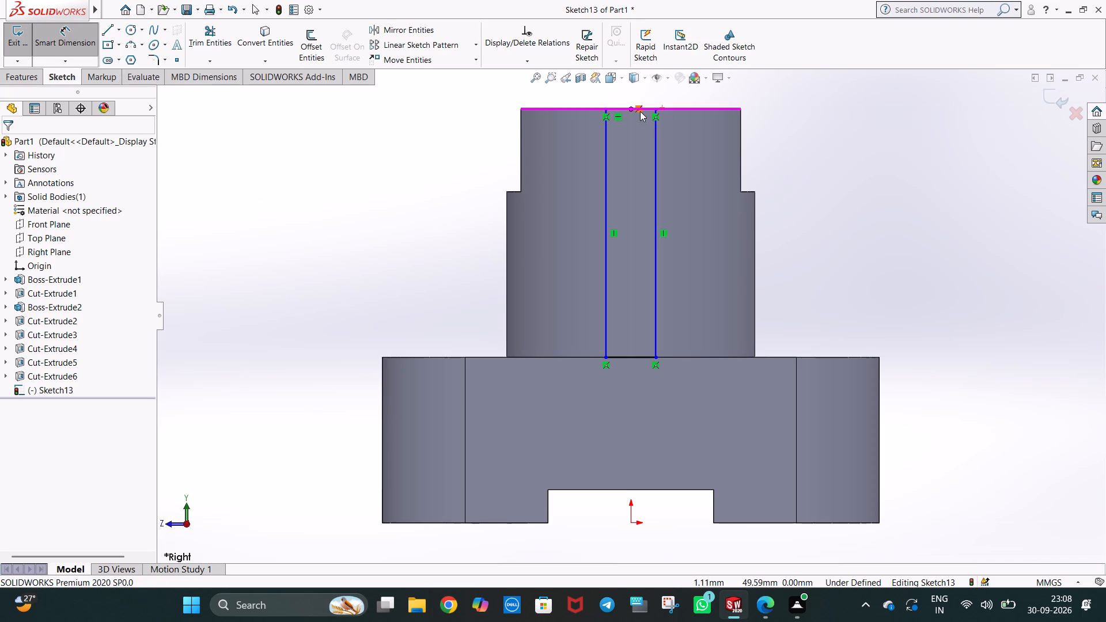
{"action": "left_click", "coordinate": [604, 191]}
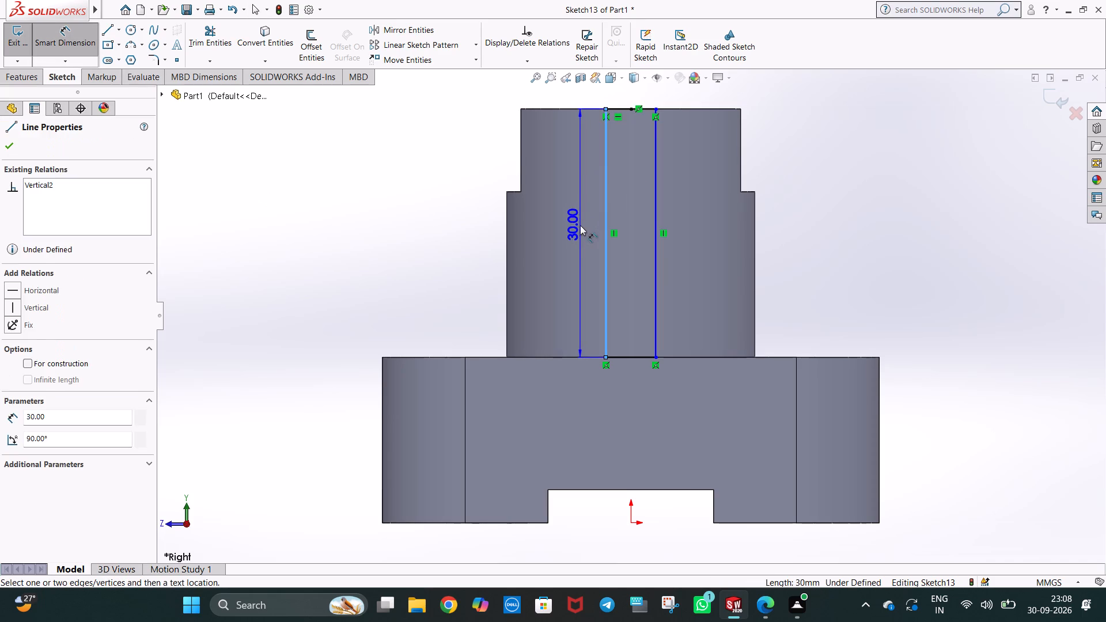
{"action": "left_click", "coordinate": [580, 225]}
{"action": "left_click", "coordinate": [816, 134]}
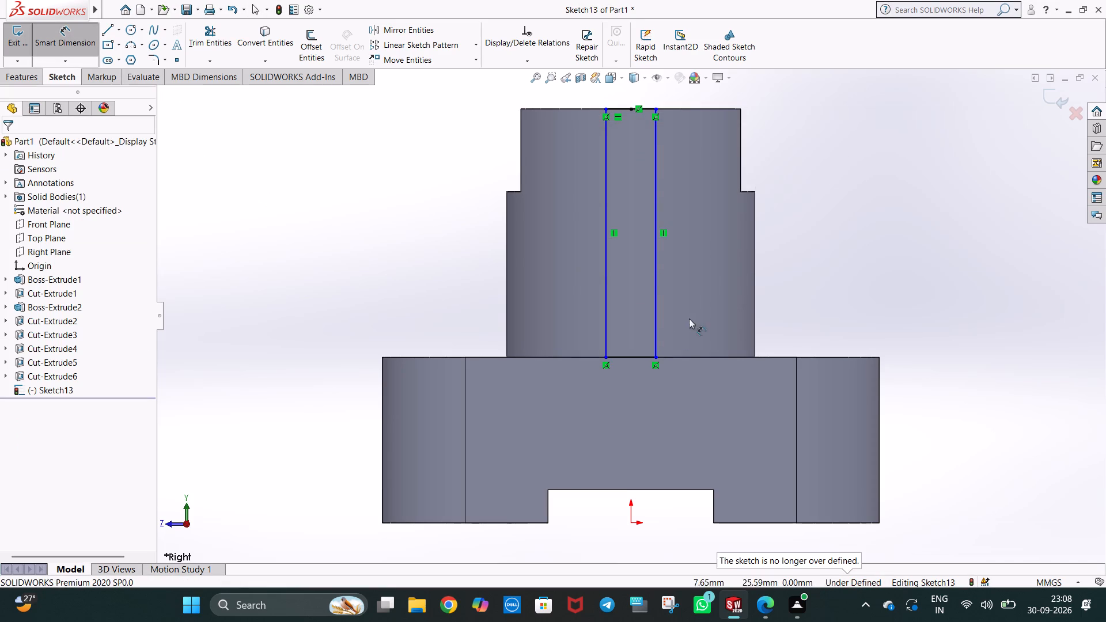
Dimension the profile's bottom line on the base's top face at 6 mm.
{"action": "left_click", "coordinate": [631, 359]}
{"action": "left_click", "coordinate": [633, 325]}
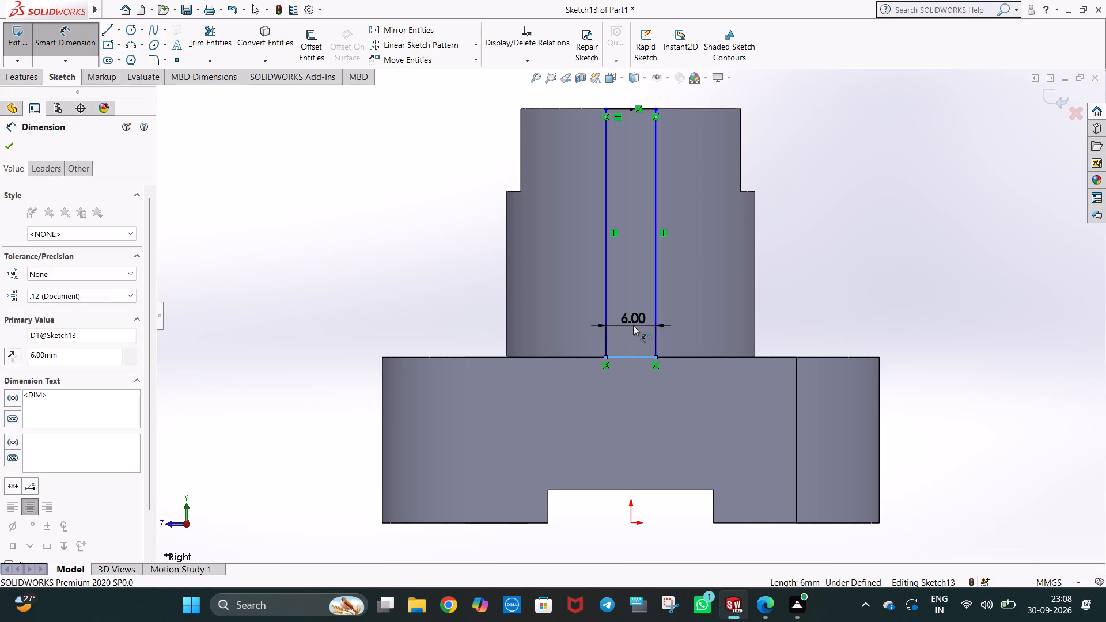
{"action": "left_click", "coordinate": [586, 306]}
{"action": "left_click", "coordinate": [855, 244]}
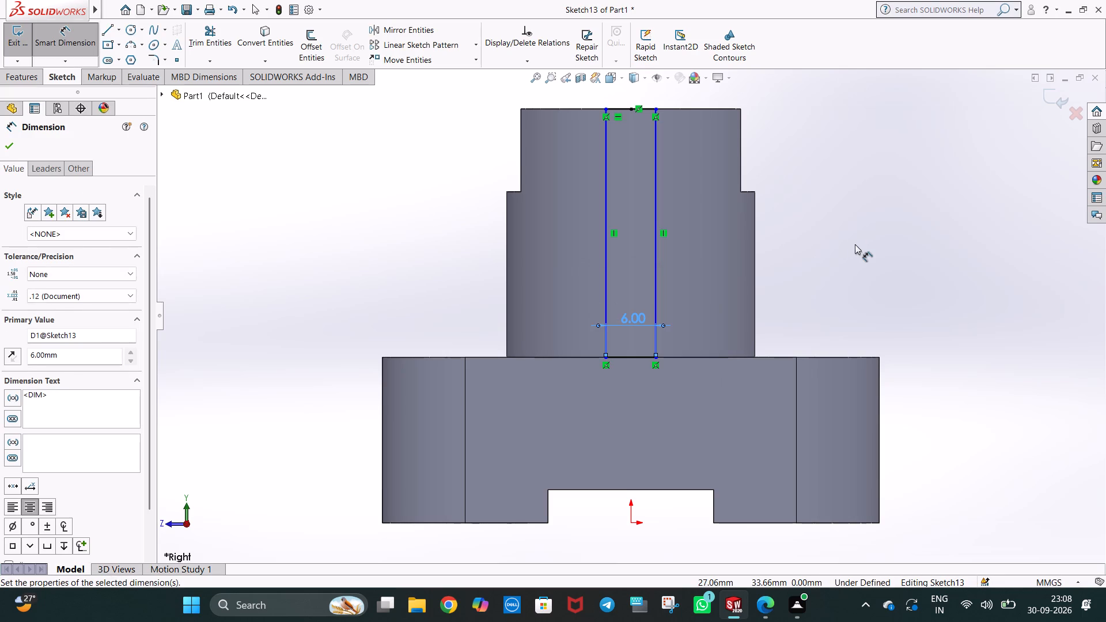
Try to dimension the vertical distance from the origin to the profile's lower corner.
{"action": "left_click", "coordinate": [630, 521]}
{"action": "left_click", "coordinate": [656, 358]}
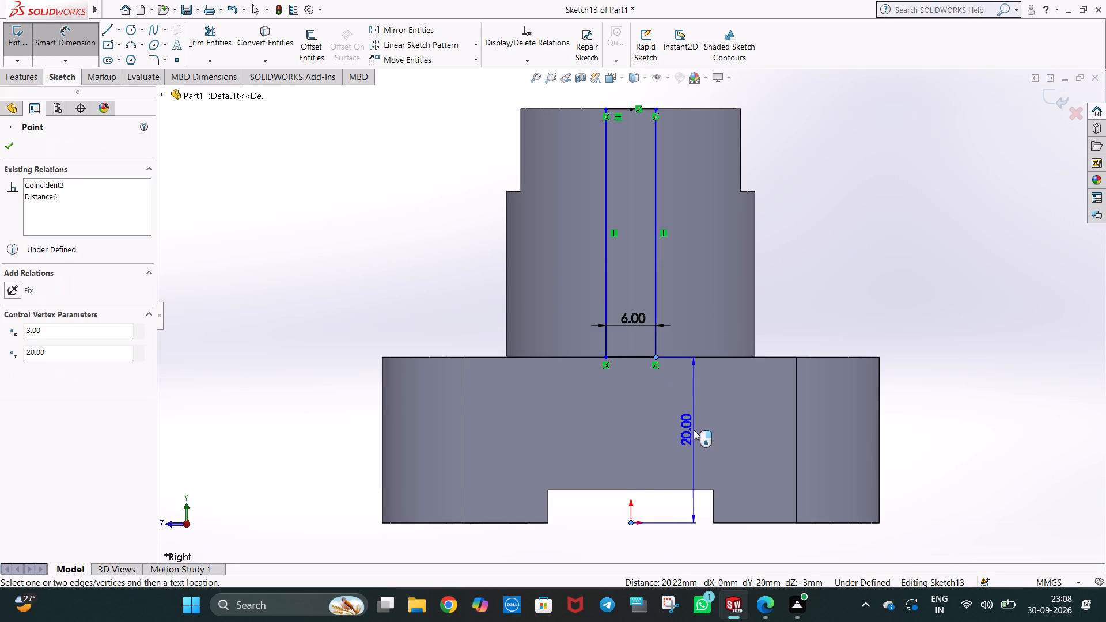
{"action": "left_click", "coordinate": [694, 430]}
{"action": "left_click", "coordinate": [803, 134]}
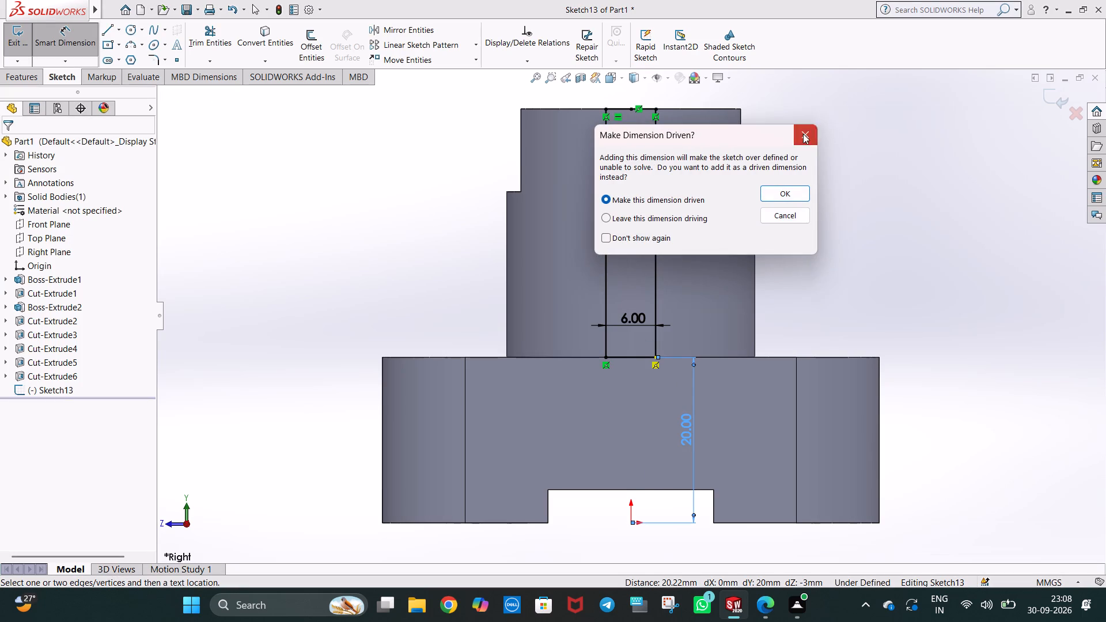
Dimension the profile's top half-line, from the boss's centre to the vertical side, at 3 mm.
{"action": "left_click", "coordinate": [650, 109]}
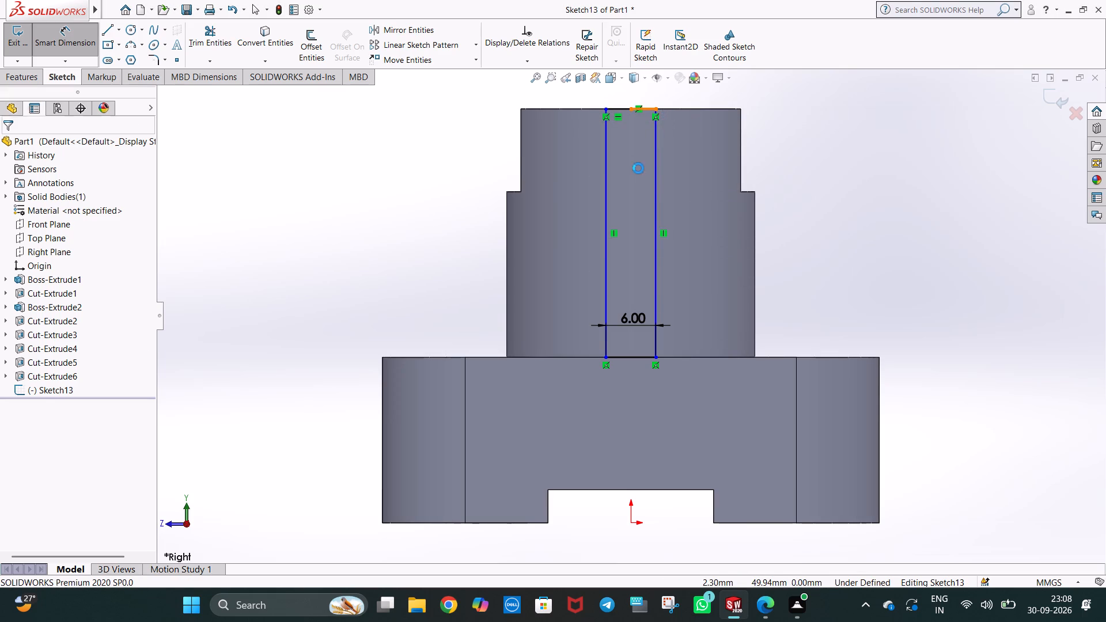
{"action": "left_click", "coordinate": [637, 179]}
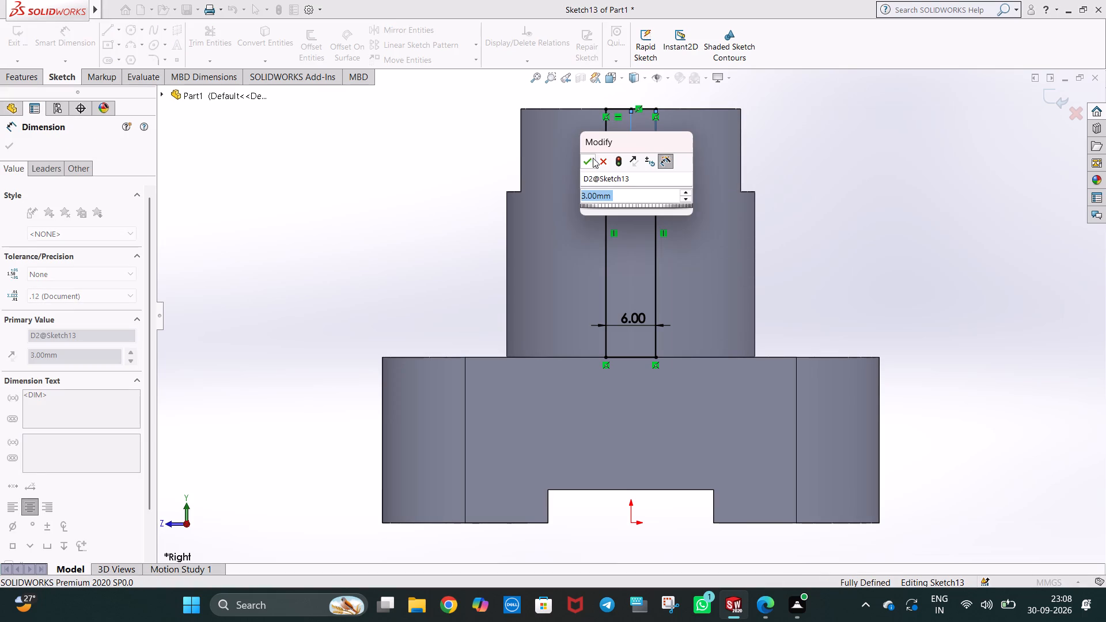
{"action": "left_click", "coordinate": [588, 159]}
{"action": "left_click", "coordinate": [799, 172]}
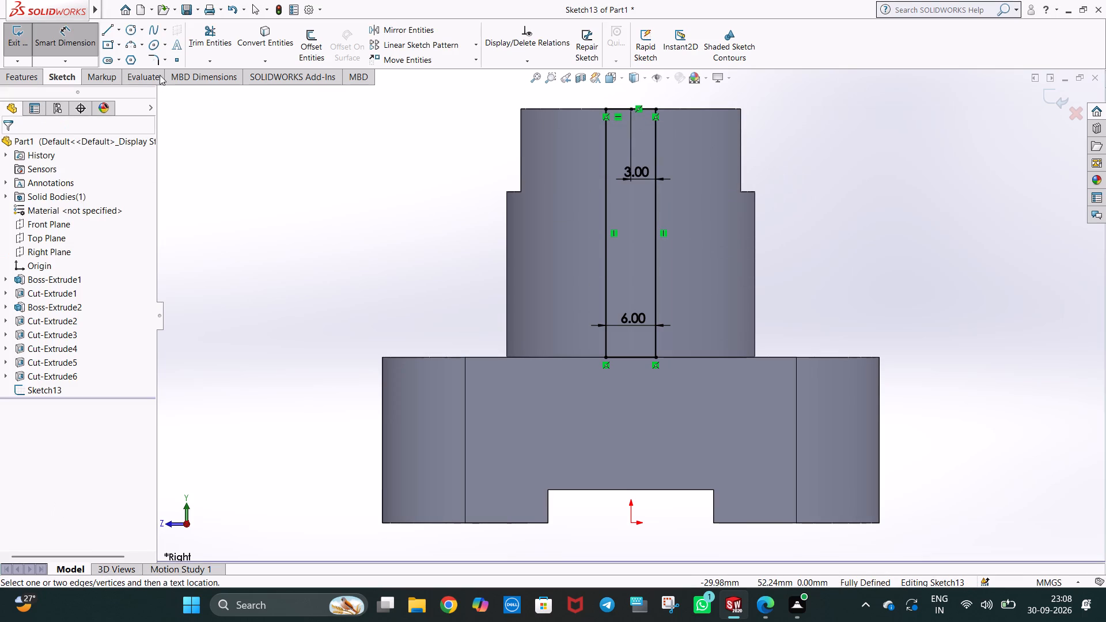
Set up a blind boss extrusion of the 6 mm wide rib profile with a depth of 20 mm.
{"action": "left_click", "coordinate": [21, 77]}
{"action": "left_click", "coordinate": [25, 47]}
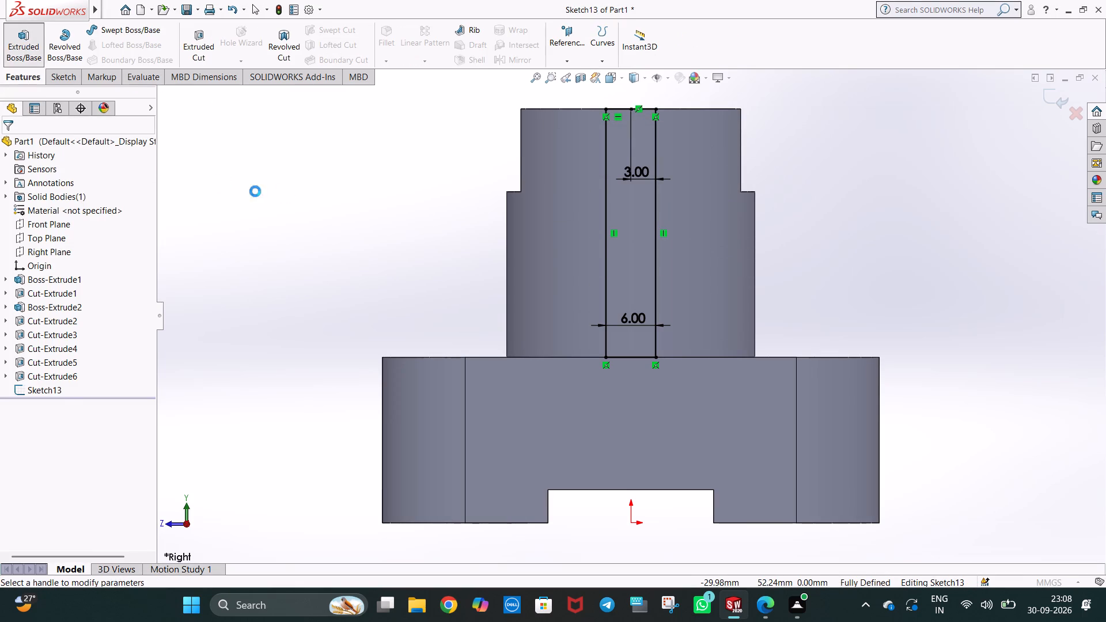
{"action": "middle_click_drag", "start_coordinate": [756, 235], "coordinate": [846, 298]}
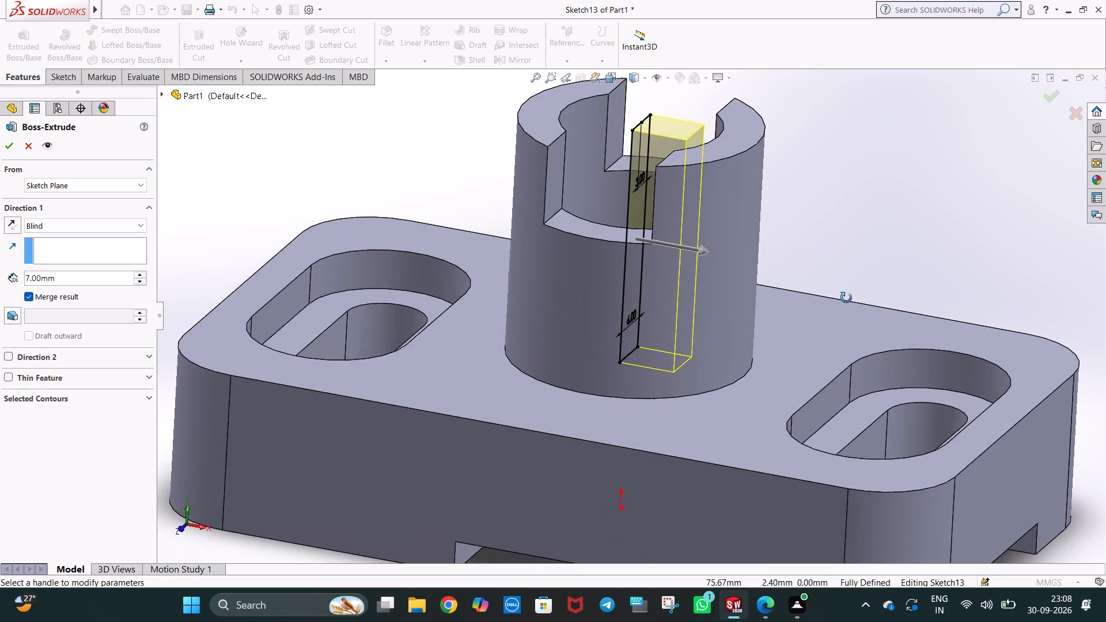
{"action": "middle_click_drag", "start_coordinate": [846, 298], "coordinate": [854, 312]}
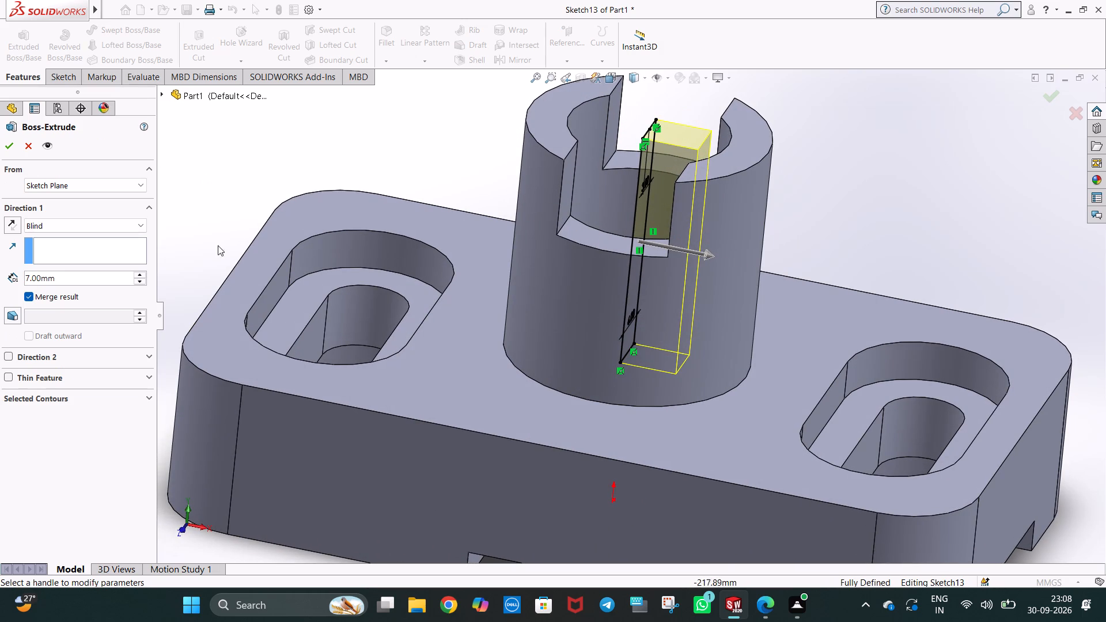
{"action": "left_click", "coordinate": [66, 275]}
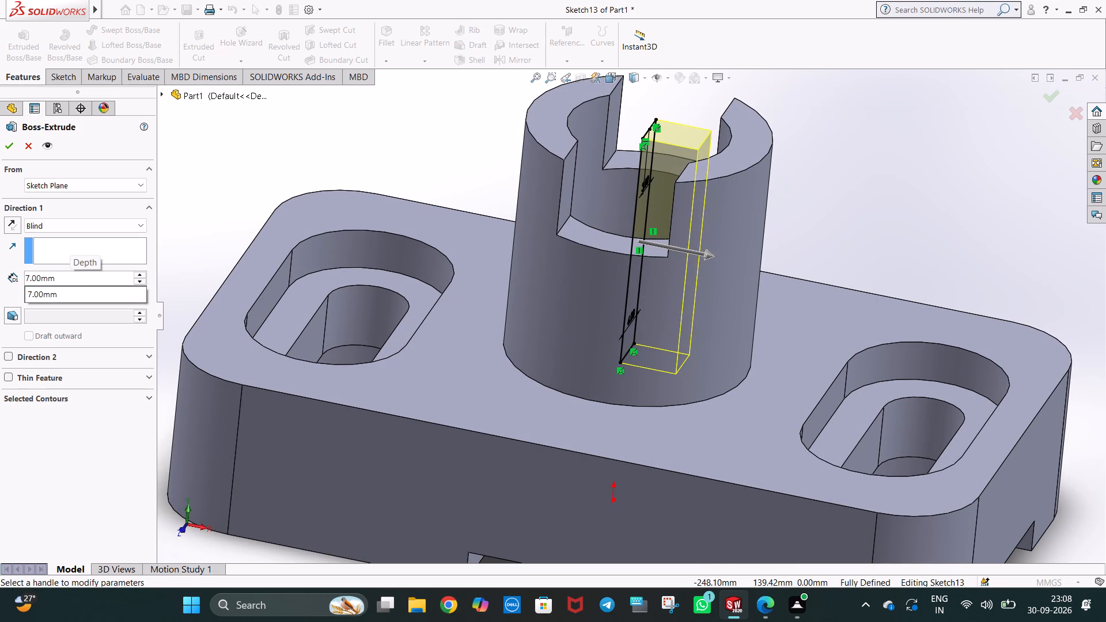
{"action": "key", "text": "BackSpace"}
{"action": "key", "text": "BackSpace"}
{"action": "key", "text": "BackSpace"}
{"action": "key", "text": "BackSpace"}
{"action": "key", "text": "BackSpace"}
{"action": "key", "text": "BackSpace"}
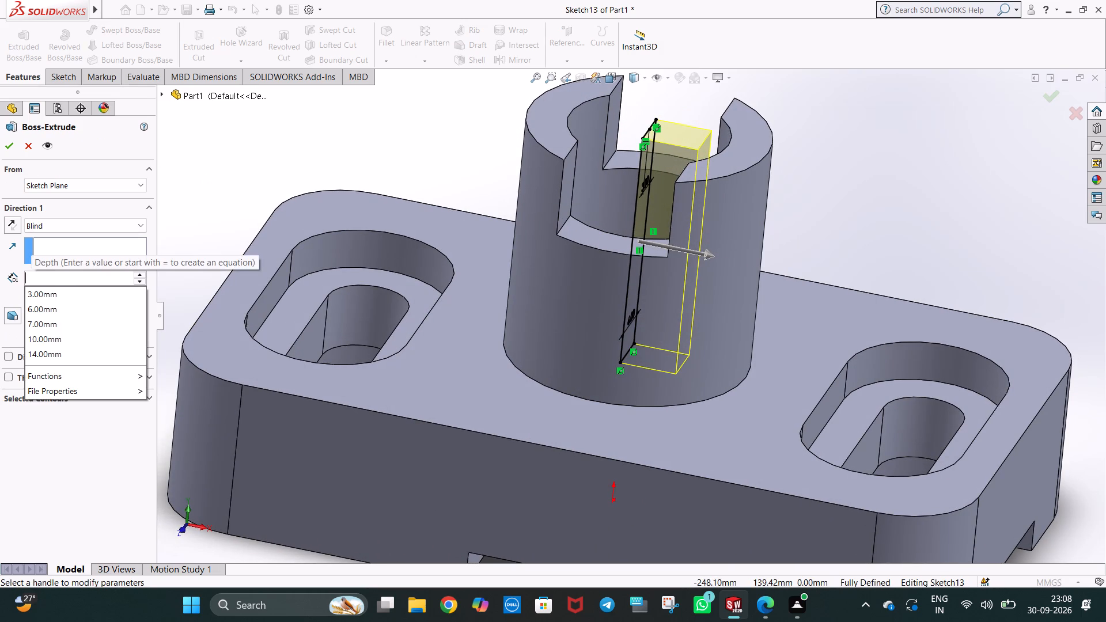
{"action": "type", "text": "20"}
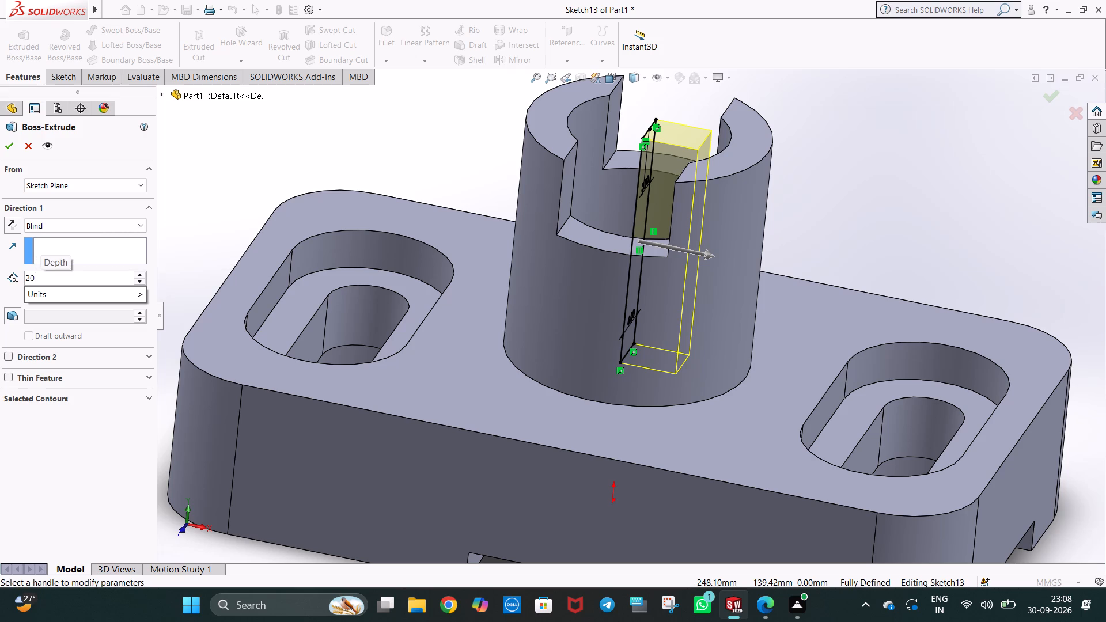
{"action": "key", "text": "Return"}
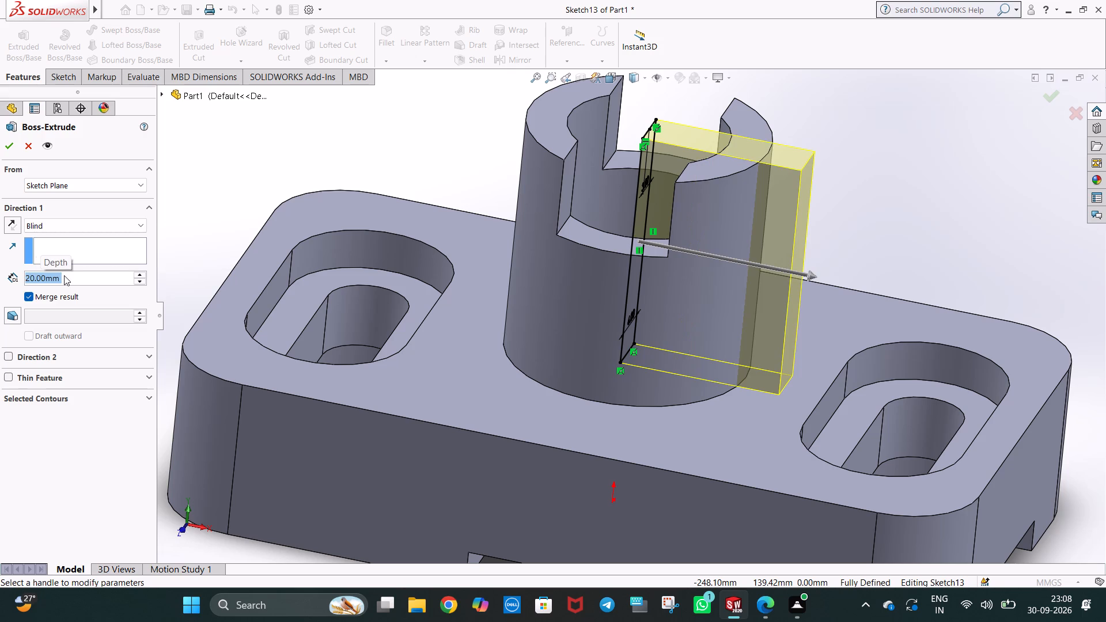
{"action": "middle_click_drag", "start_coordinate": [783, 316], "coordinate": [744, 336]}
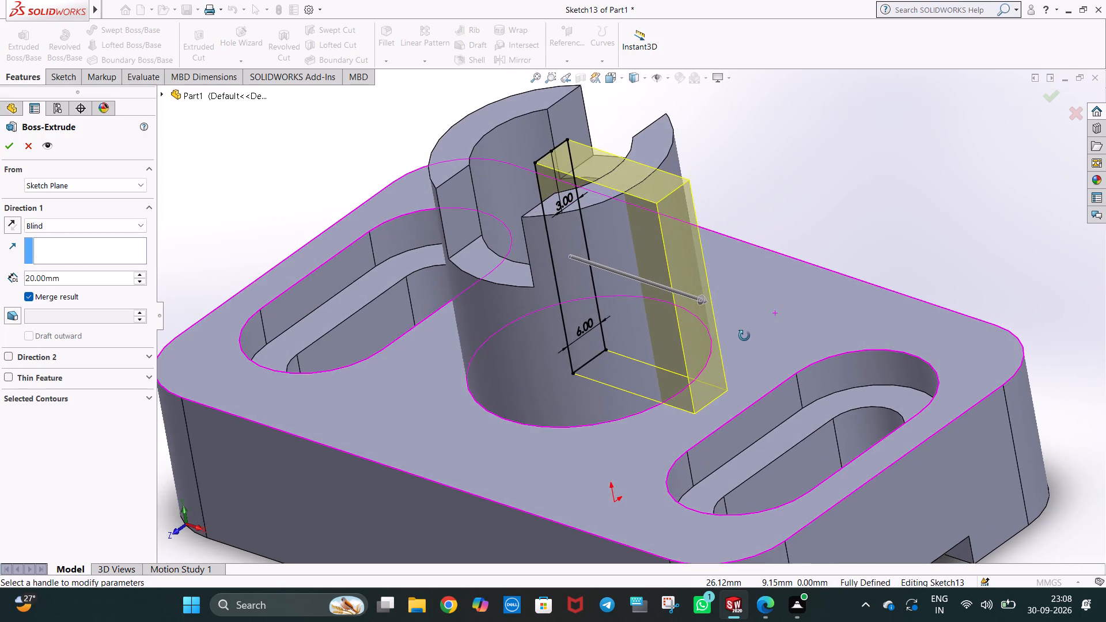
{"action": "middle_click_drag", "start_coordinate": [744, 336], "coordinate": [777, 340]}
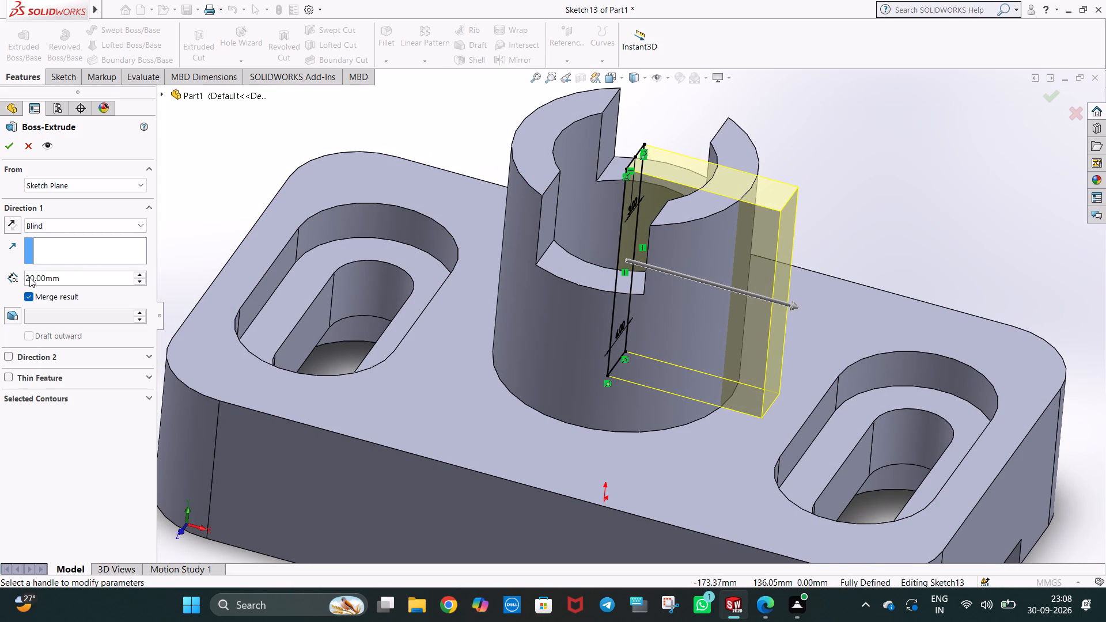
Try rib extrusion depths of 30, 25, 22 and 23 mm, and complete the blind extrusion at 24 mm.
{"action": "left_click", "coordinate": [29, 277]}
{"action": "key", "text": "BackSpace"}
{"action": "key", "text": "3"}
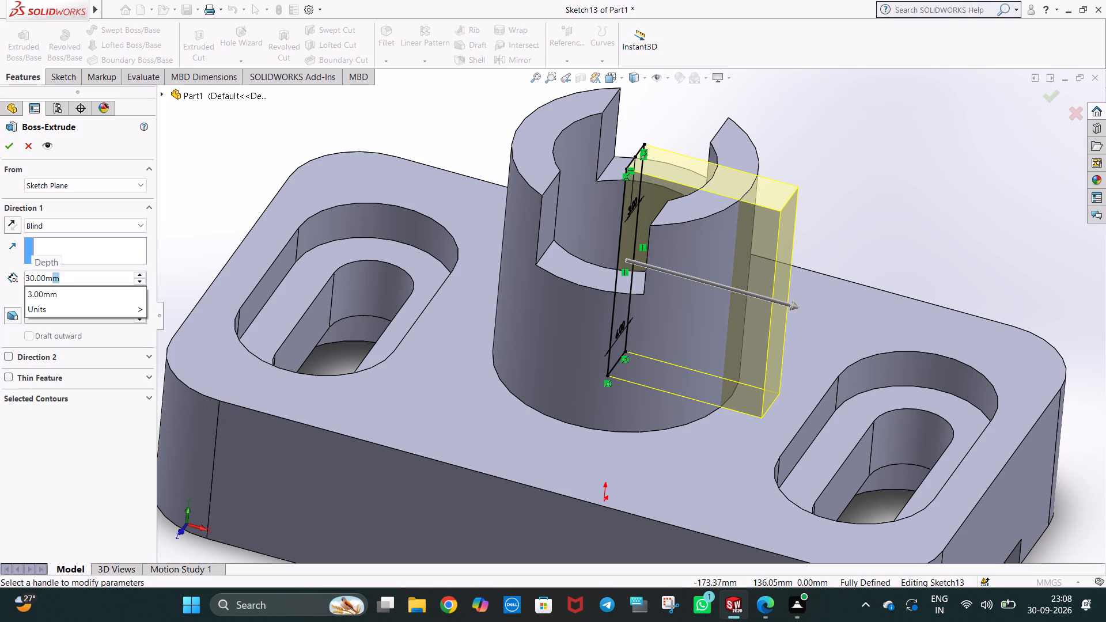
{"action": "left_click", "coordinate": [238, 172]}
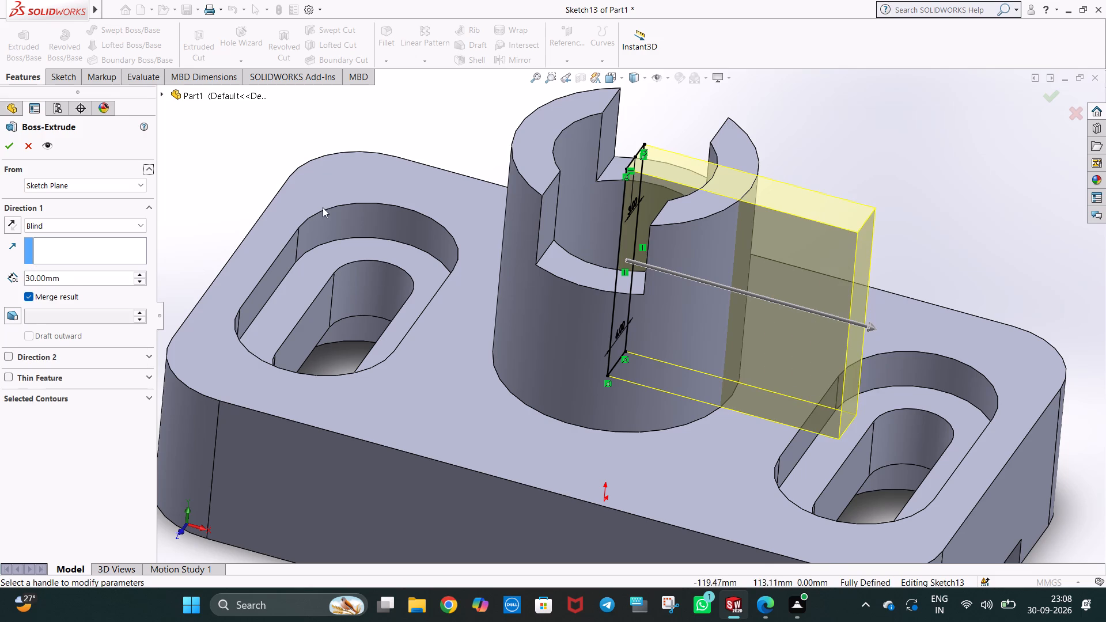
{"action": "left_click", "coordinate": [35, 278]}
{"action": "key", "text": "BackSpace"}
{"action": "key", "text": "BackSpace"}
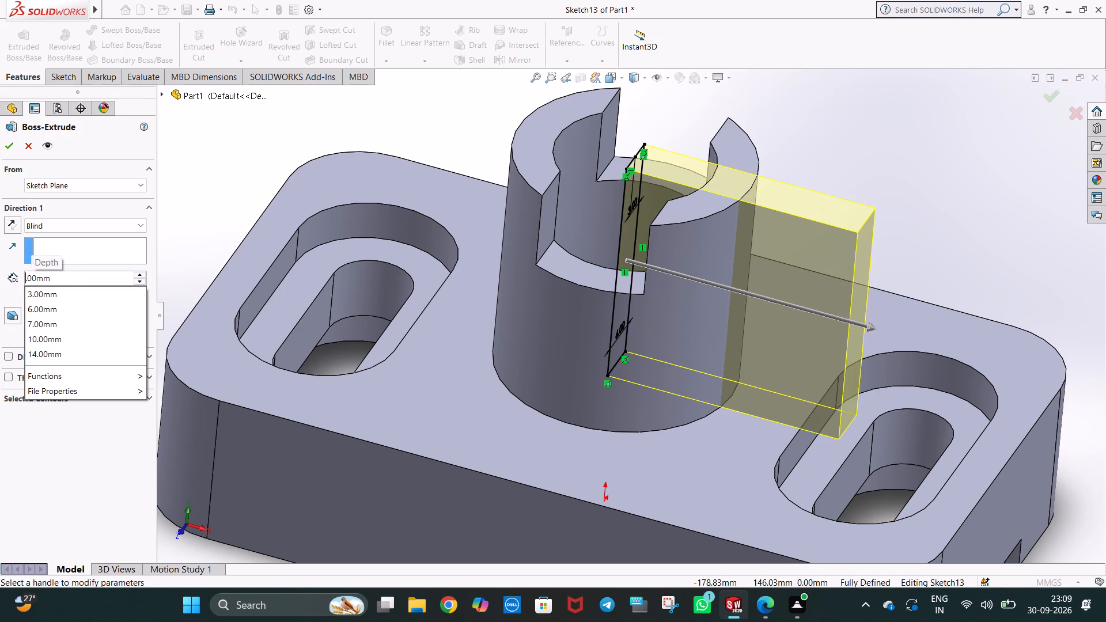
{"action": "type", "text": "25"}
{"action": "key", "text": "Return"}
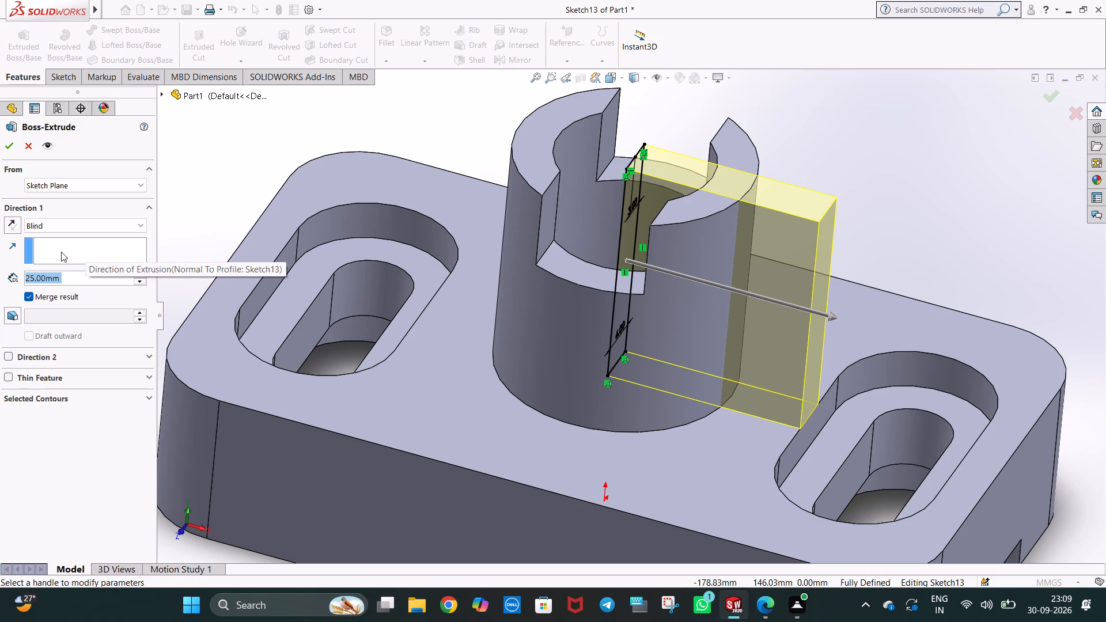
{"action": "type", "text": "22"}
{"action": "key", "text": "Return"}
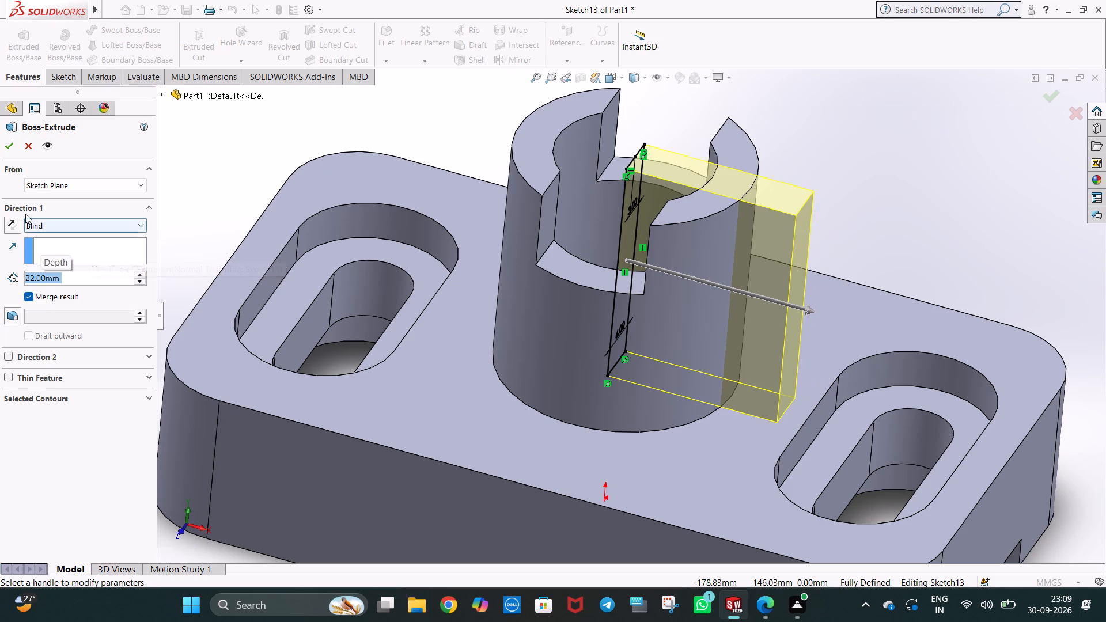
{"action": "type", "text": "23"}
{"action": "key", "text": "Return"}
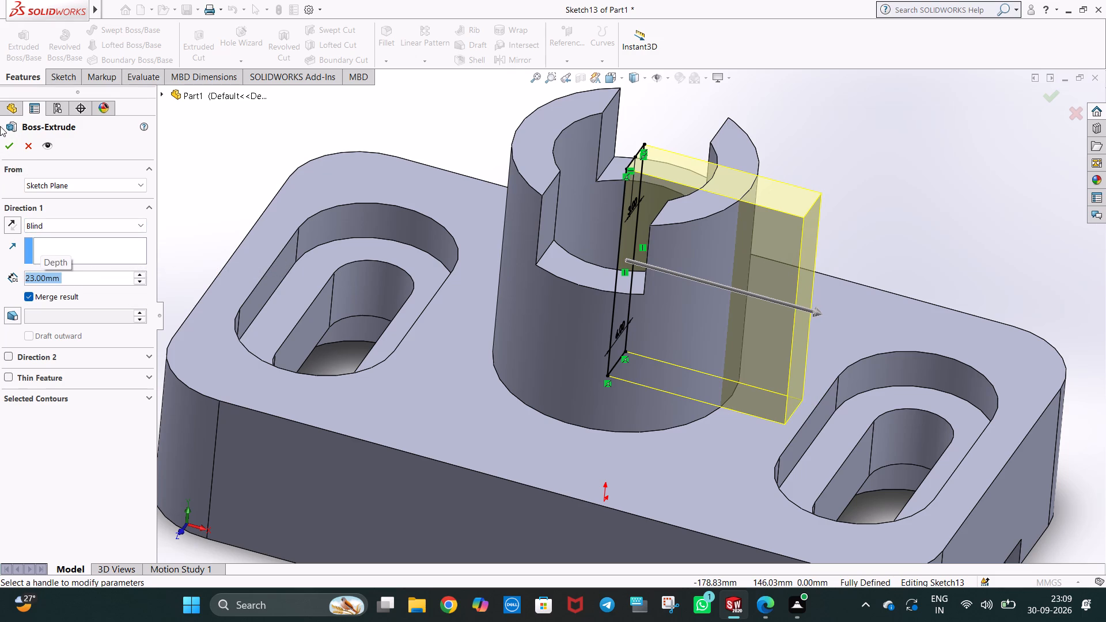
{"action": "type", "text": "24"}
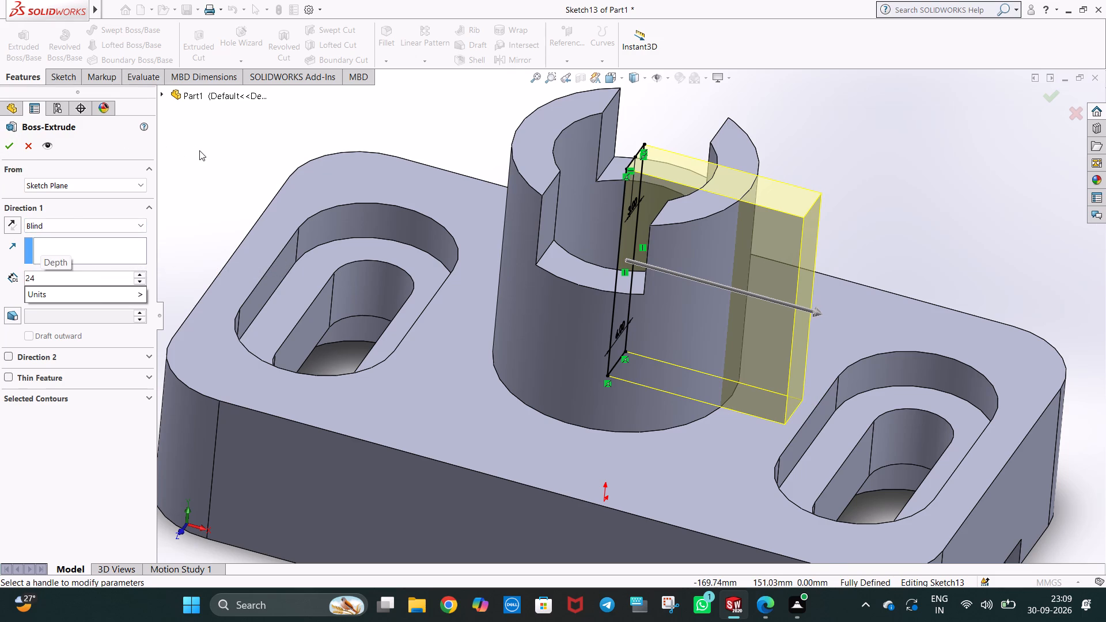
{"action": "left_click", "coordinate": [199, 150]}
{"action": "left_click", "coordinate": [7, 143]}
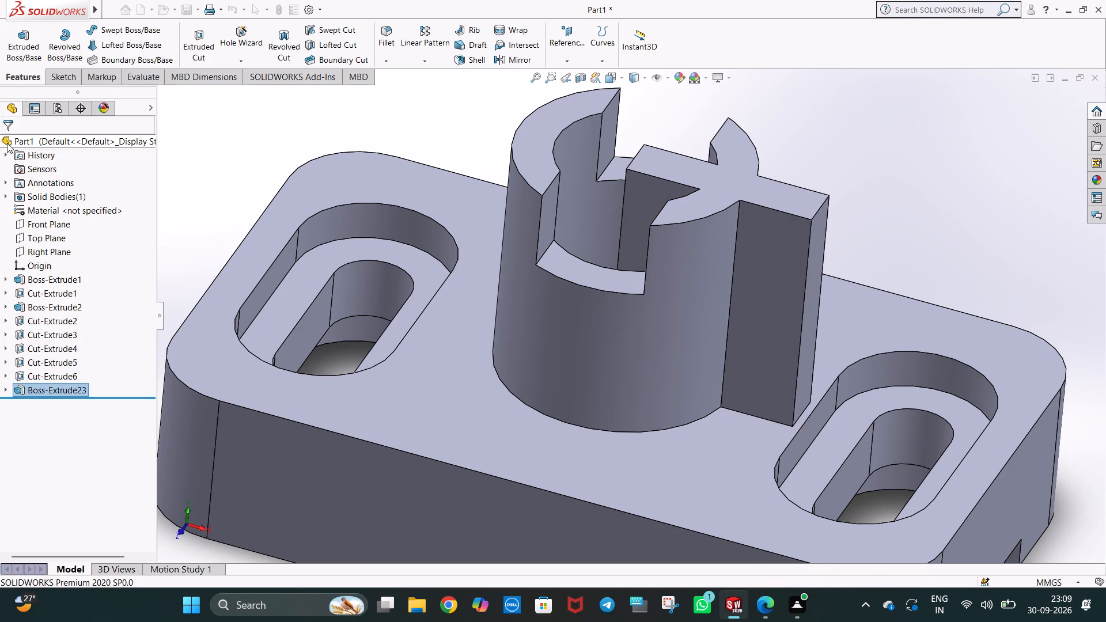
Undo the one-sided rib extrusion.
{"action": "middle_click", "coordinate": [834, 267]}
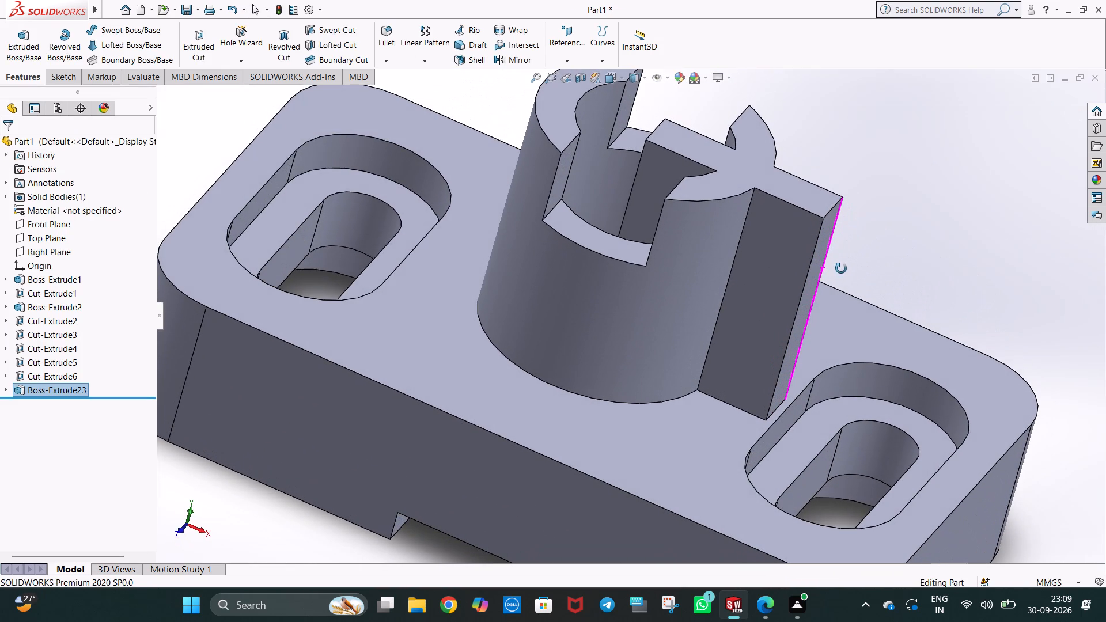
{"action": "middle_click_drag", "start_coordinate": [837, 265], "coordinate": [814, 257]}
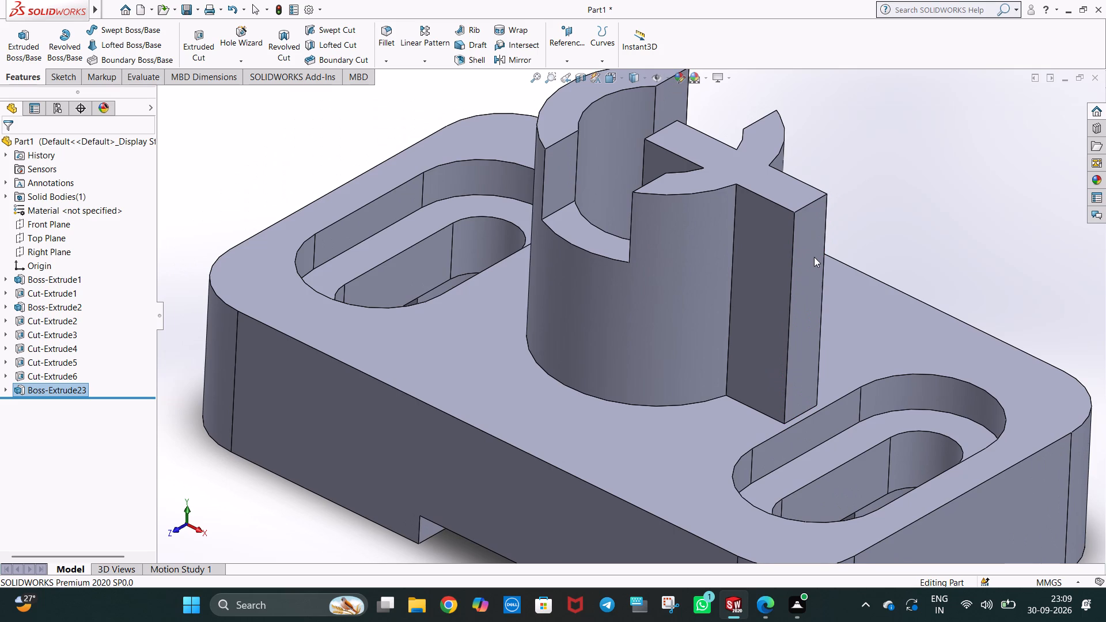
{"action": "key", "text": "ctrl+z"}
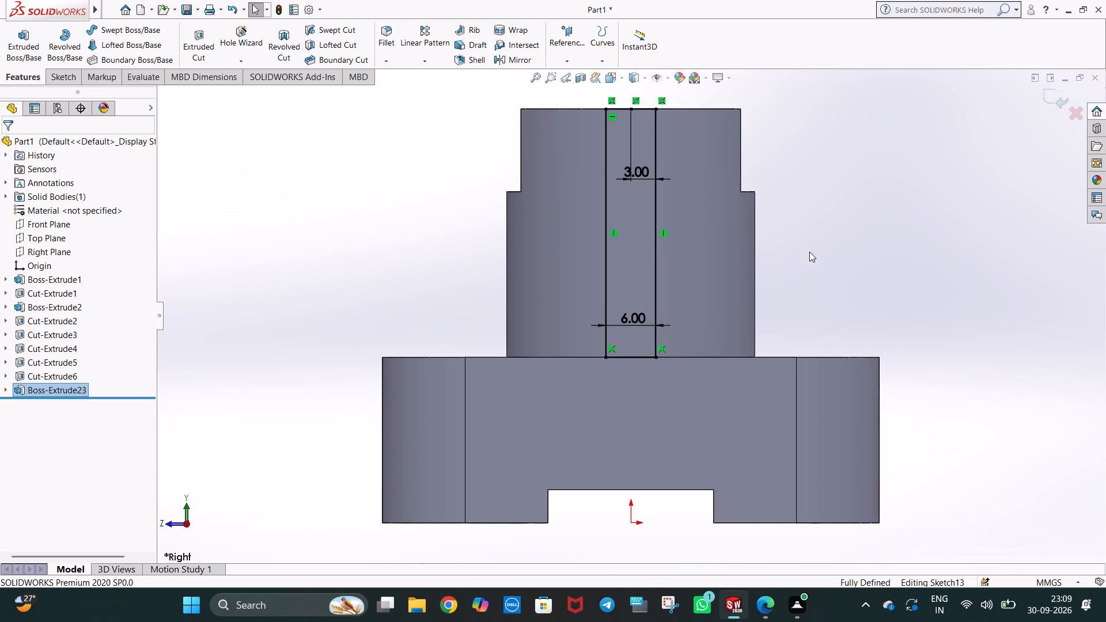
Extrude the 6 mm wide rib profile 48 mm as a merged boss, using the Mid Plane end condition.
{"action": "middle_click_drag", "start_coordinate": [791, 250], "coordinate": [867, 359]}
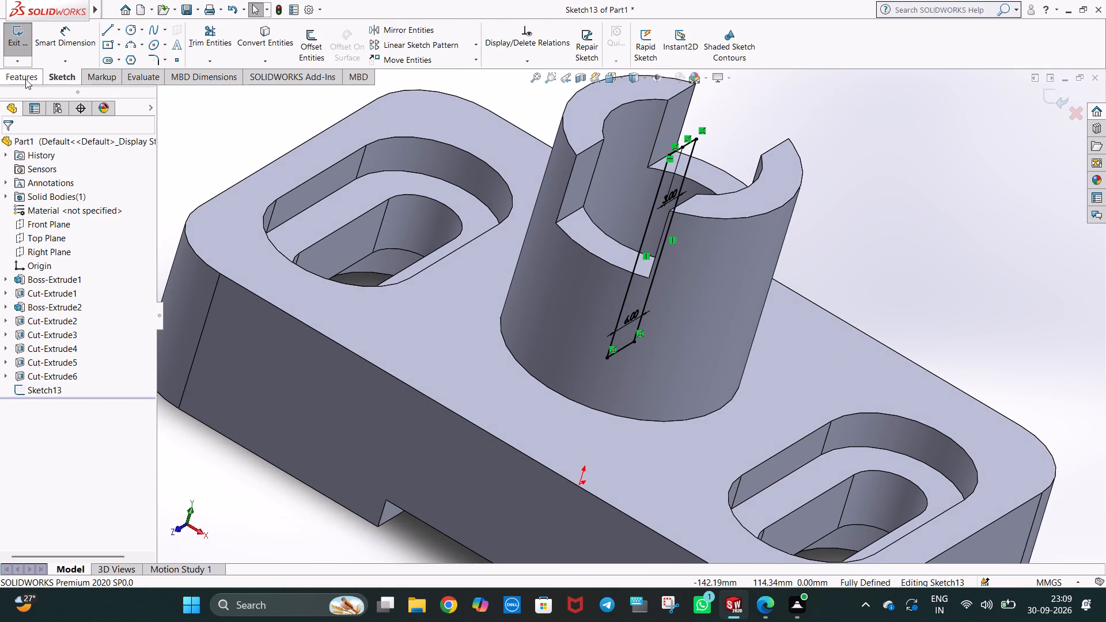
{"action": "left_click", "coordinate": [25, 79]}
{"action": "left_click", "coordinate": [43, 47]}
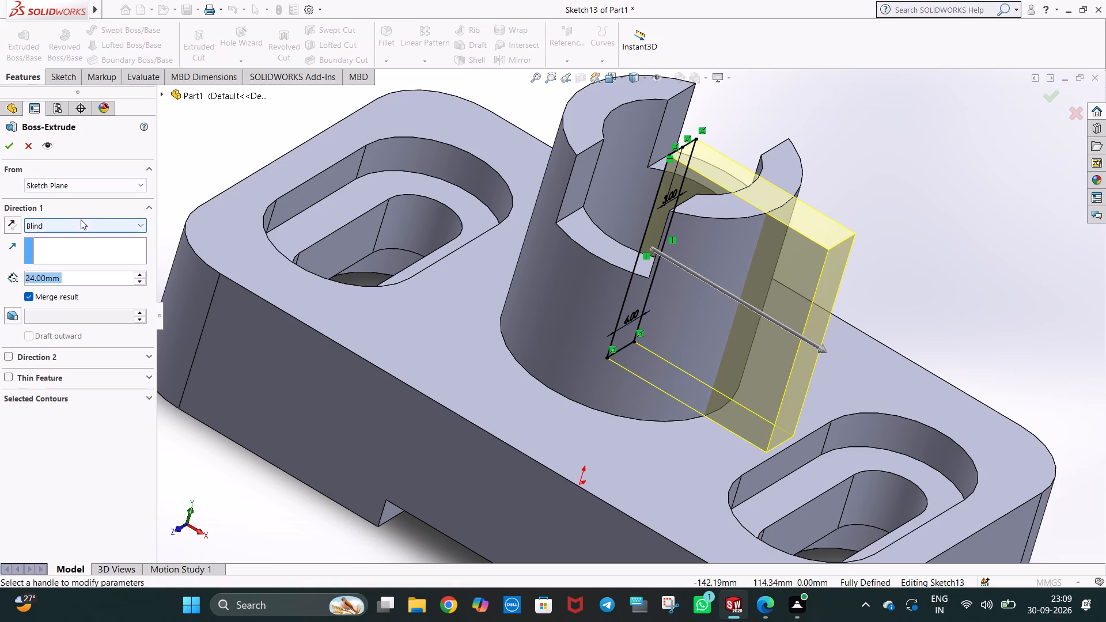
{"action": "left_click", "coordinate": [82, 227]}
{"action": "left_click", "coordinate": [71, 309]}
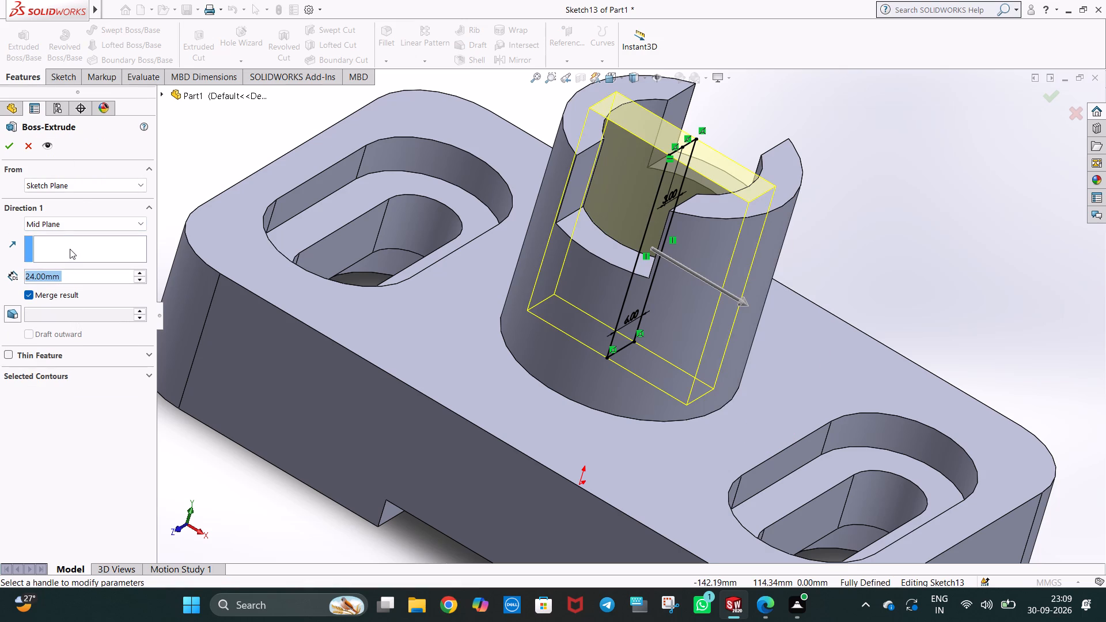
{"action": "type", "text": "48"}
{"action": "key", "text": "Return"}
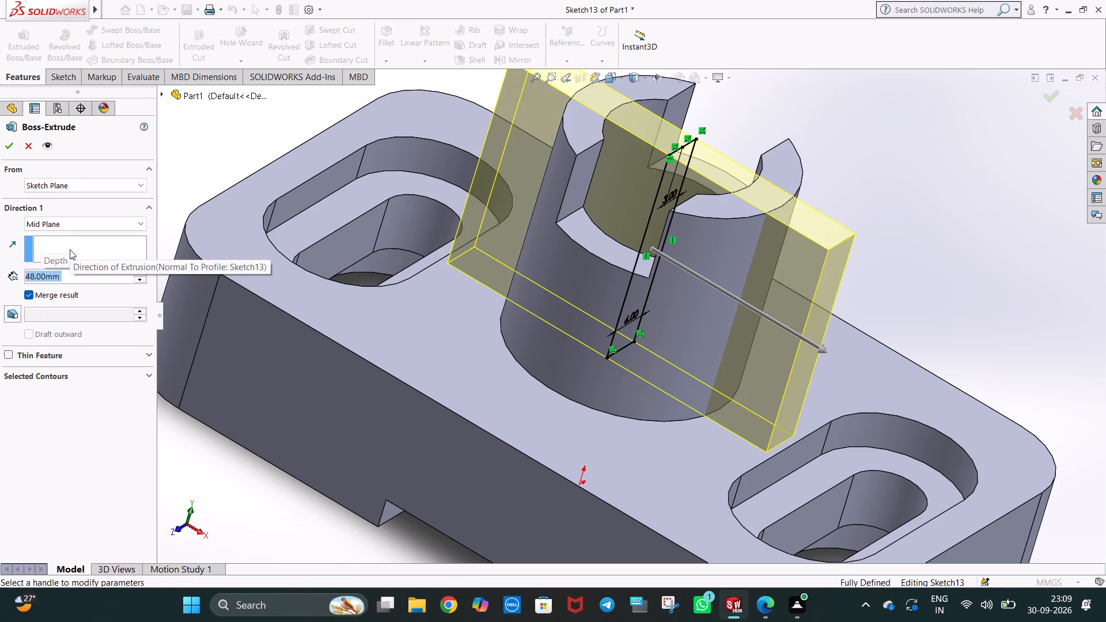
{"action": "middle_click_drag", "start_coordinate": [501, 310], "coordinate": [527, 348]}
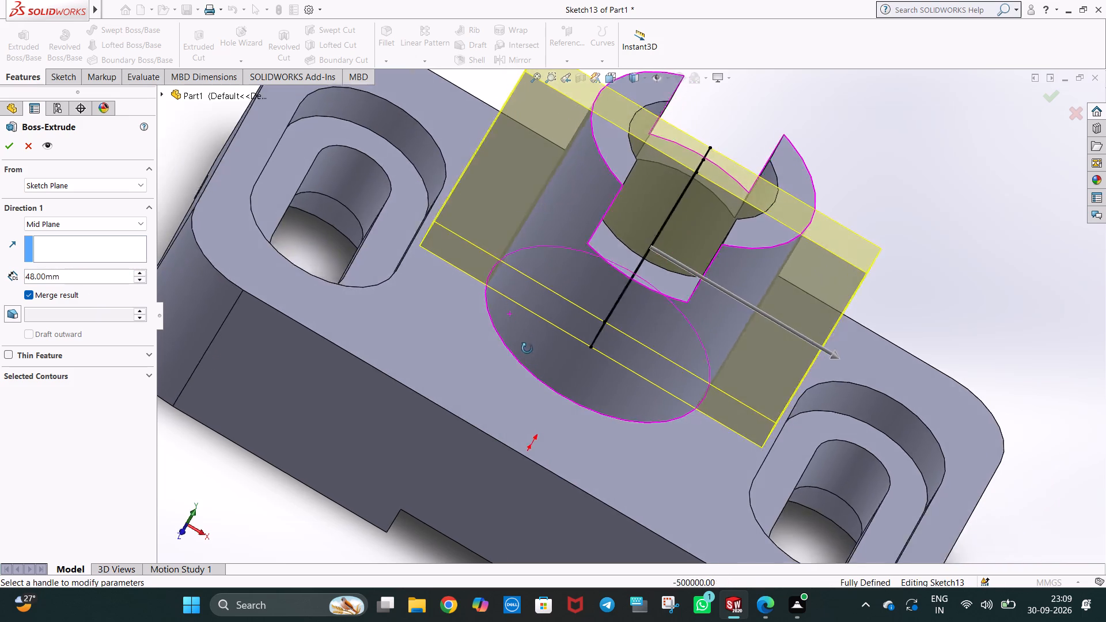
{"action": "middle_click_drag", "start_coordinate": [527, 348], "coordinate": [506, 362]}
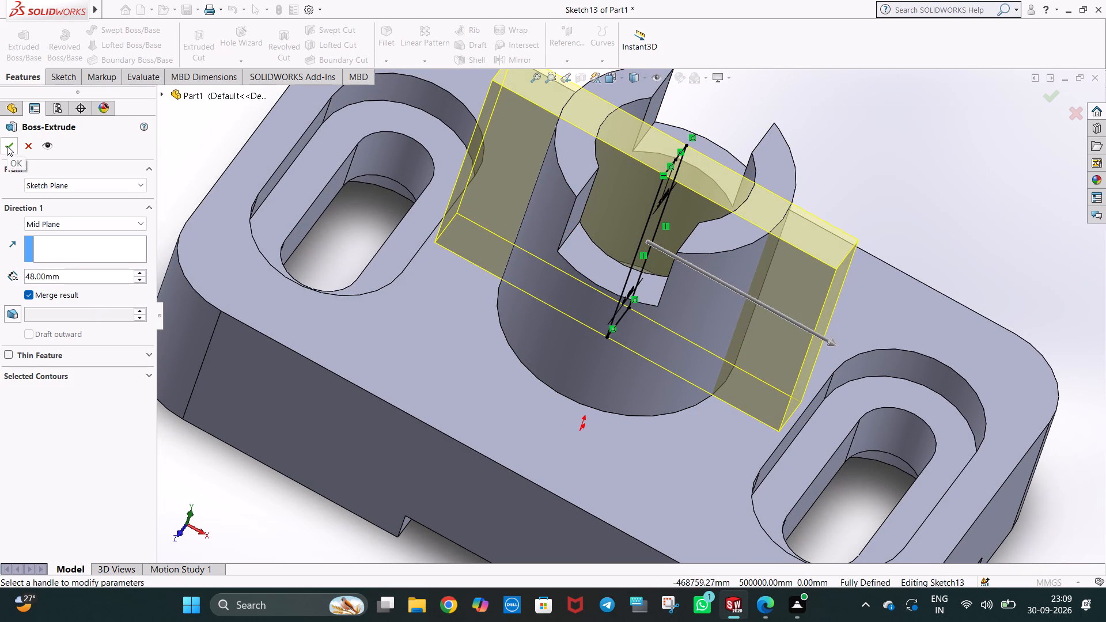
{"action": "middle_click_drag", "start_coordinate": [711, 273], "coordinate": [656, 272]}
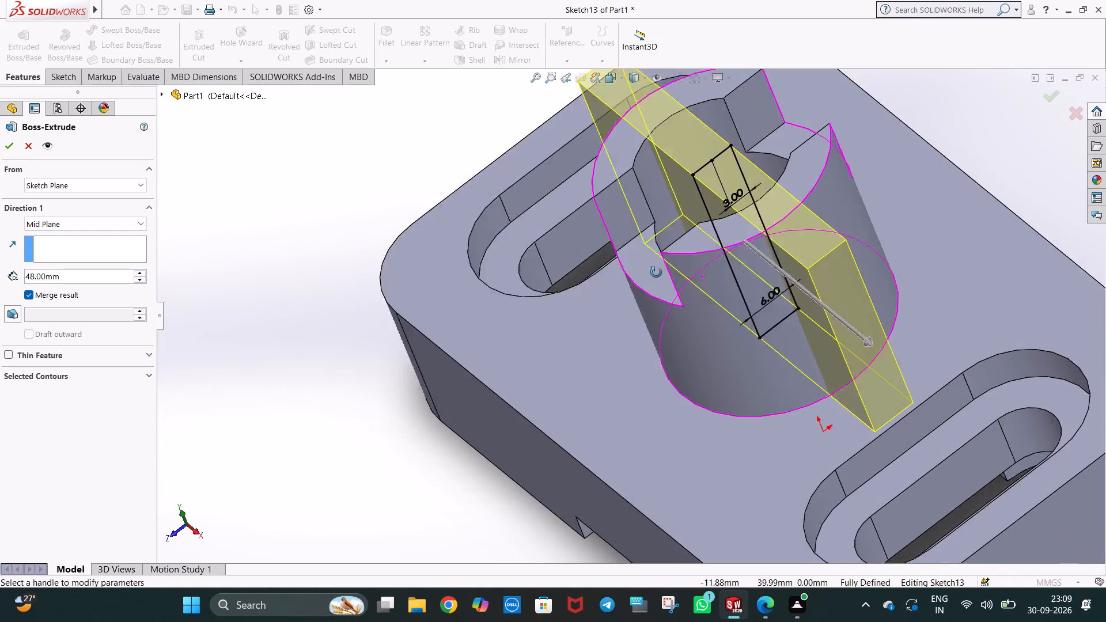
{"action": "middle_click_drag", "start_coordinate": [656, 272], "coordinate": [647, 271]}
{"action": "left_click", "coordinate": [7, 145]}
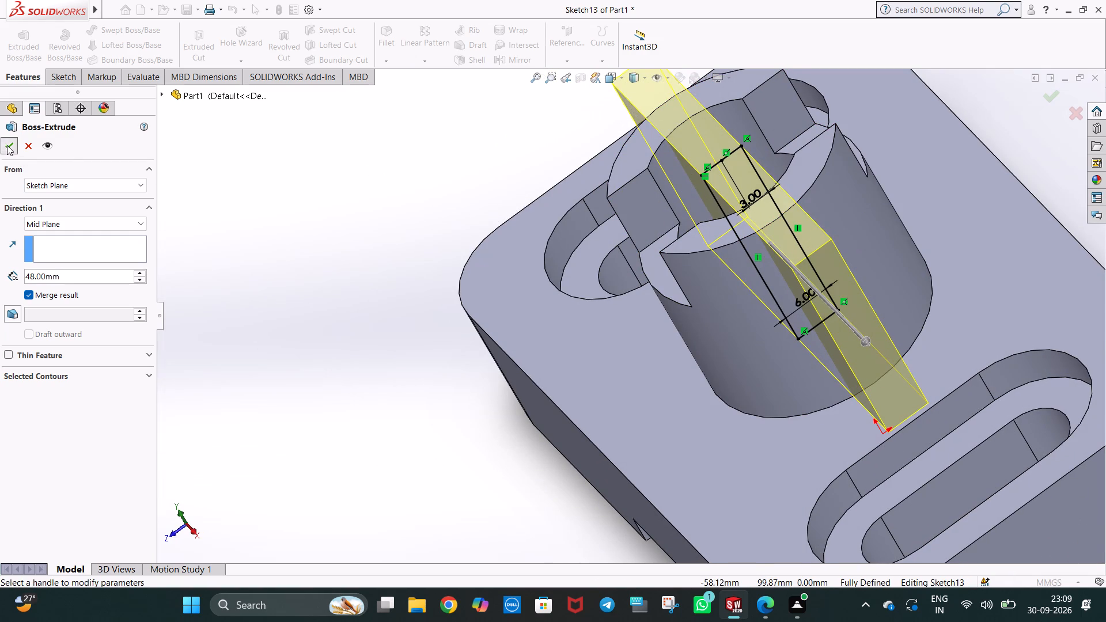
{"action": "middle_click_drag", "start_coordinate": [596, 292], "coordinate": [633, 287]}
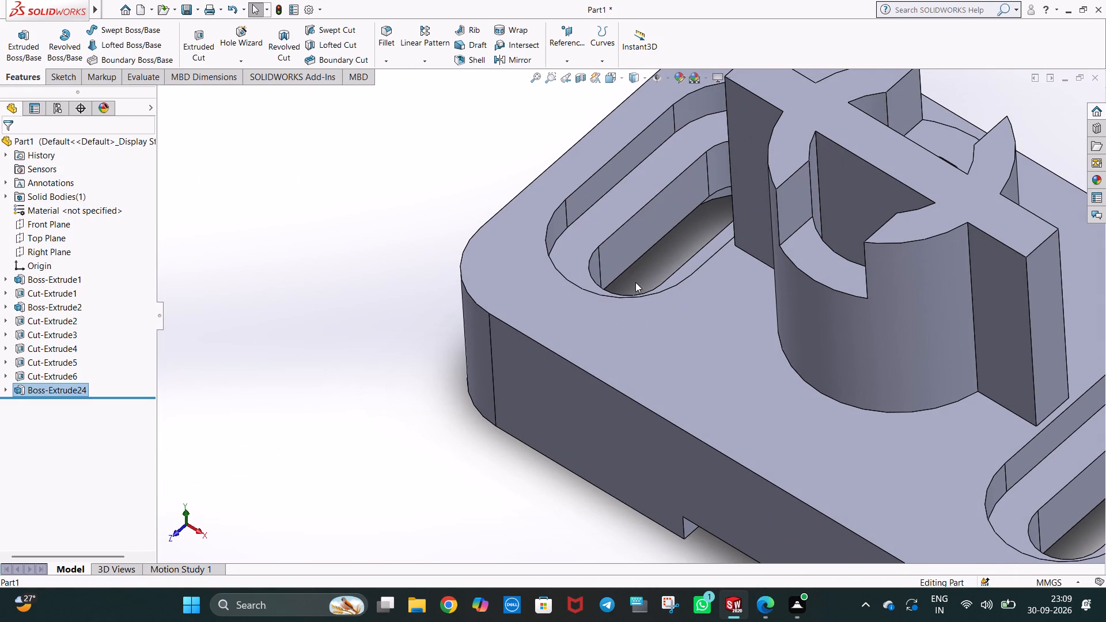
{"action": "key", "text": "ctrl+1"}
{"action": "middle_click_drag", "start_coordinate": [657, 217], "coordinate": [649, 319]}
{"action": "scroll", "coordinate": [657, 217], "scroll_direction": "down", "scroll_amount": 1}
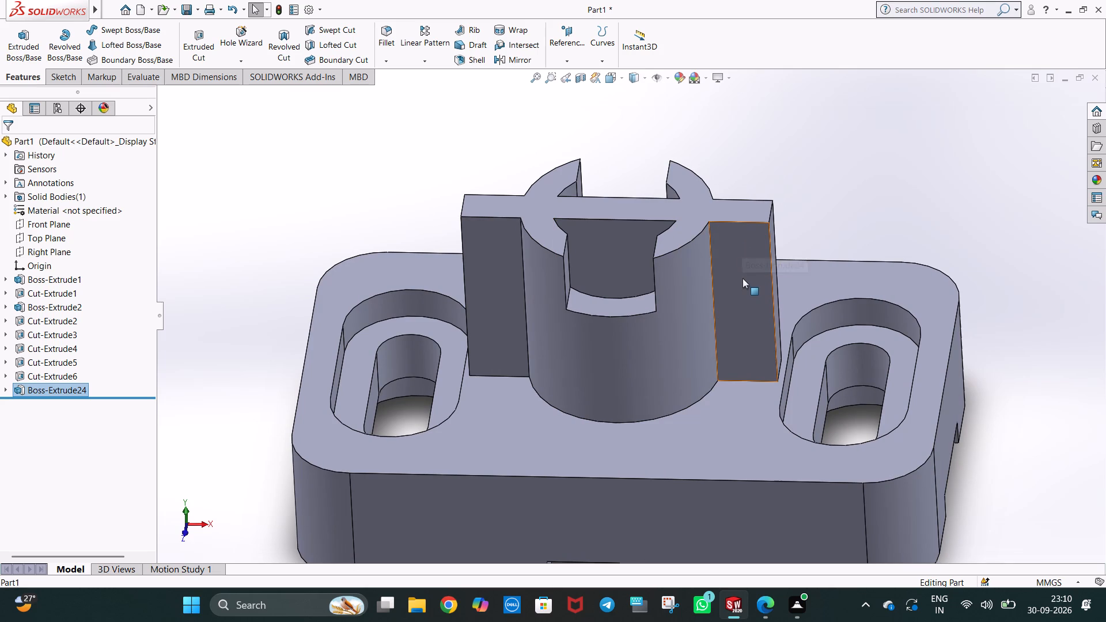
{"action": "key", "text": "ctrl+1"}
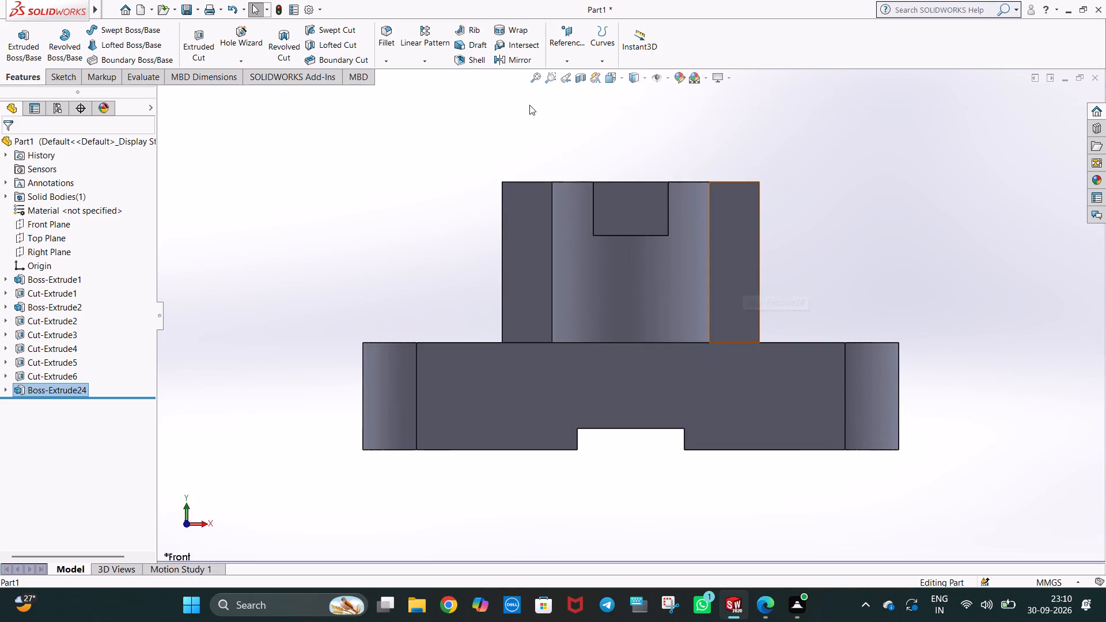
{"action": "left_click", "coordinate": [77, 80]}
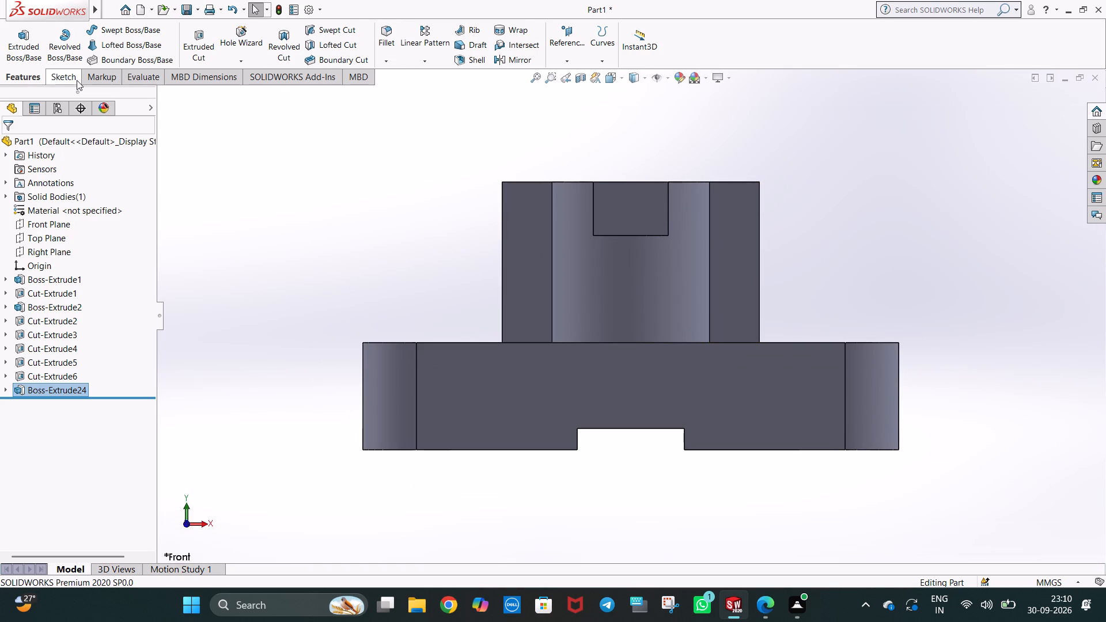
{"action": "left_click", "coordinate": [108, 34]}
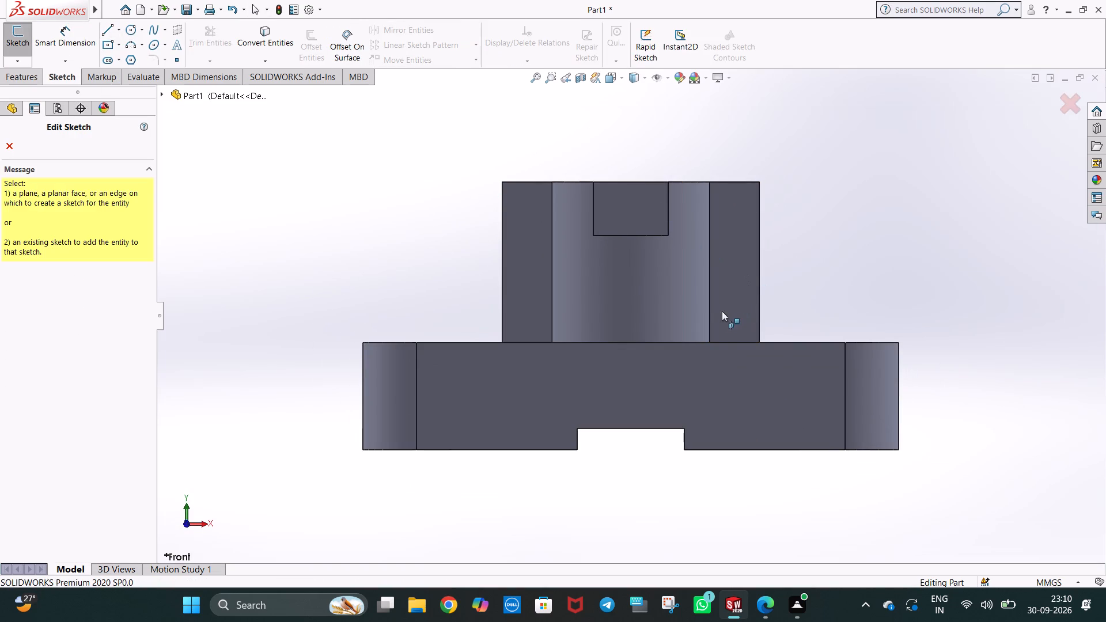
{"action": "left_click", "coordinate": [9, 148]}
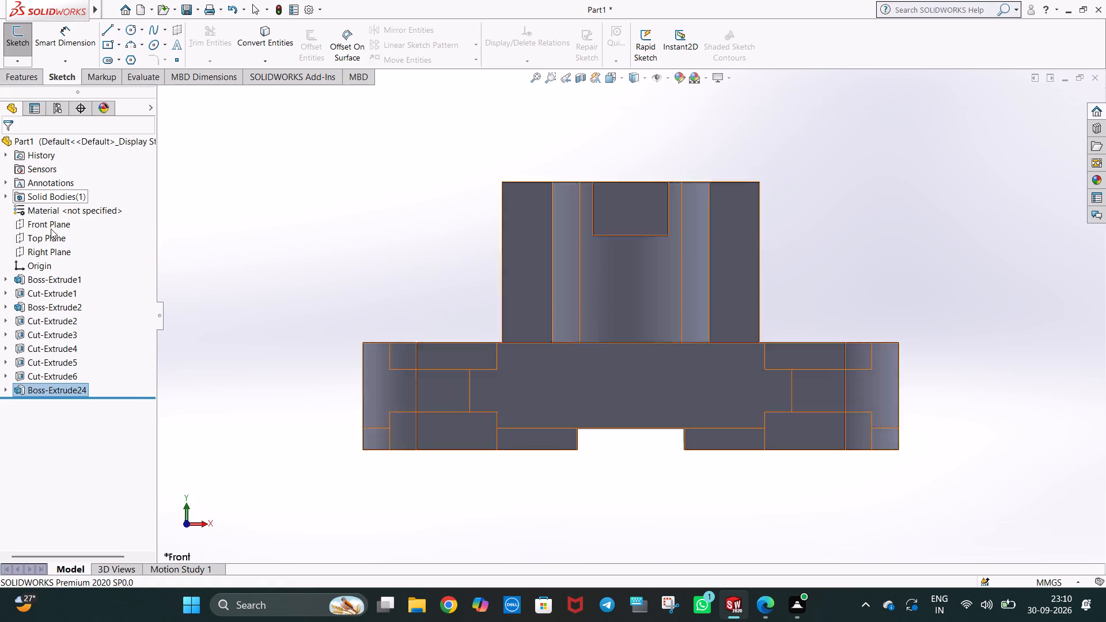
Sketch a triangle on the Front Plane over the right-hand rib, 9.3 mm wide and 30 mm high, plus a line along the rib's base.
{"action": "left_click", "coordinate": [53, 223]}
{"action": "left_click", "coordinate": [58, 207]}
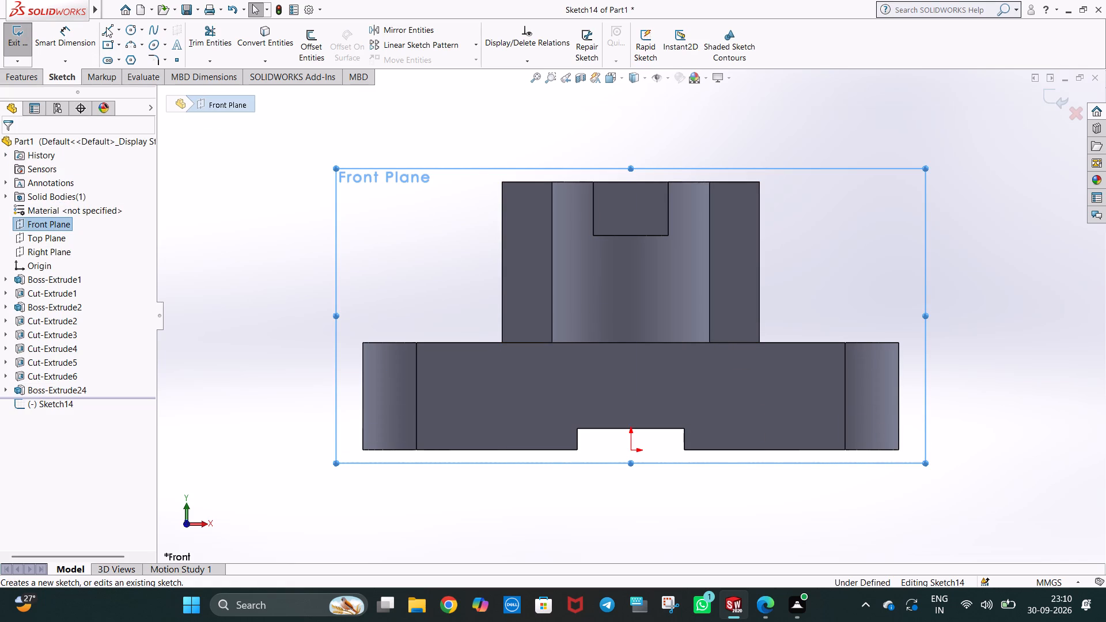
{"action": "left_click", "coordinate": [106, 26]}
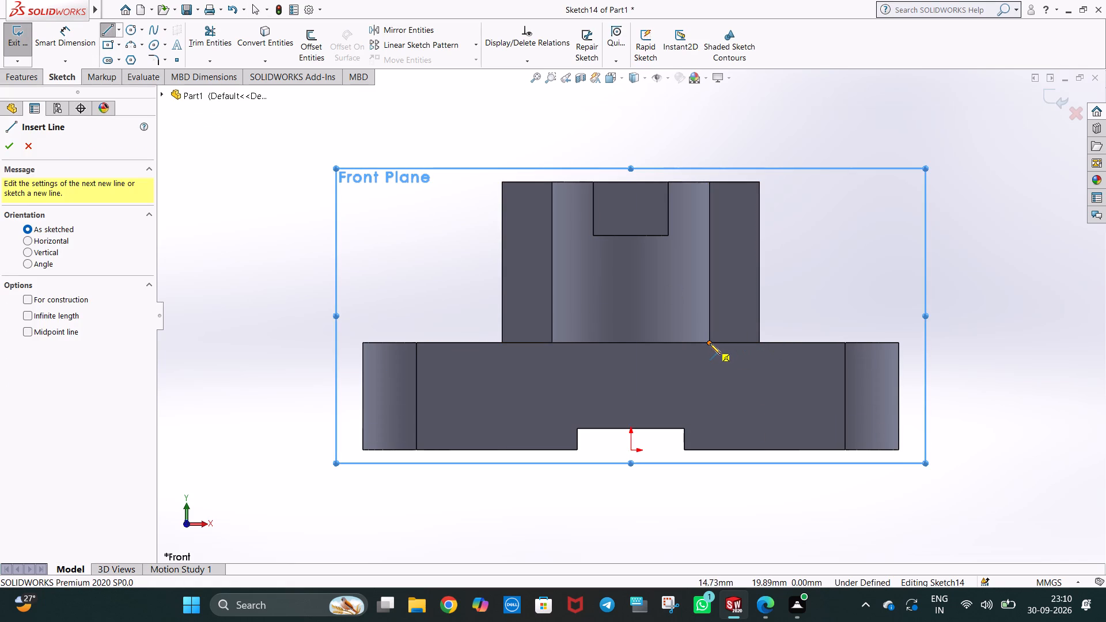
{"action": "left_click", "coordinate": [710, 343]}
{"action": "left_click", "coordinate": [759, 344]}
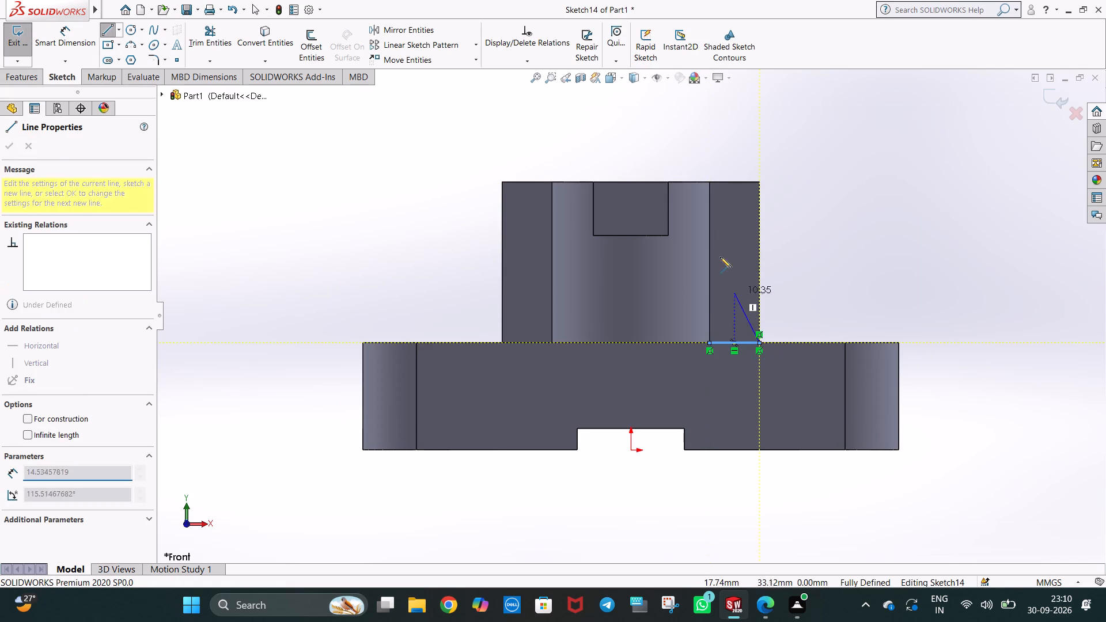
{"action": "left_click", "coordinate": [710, 182]}
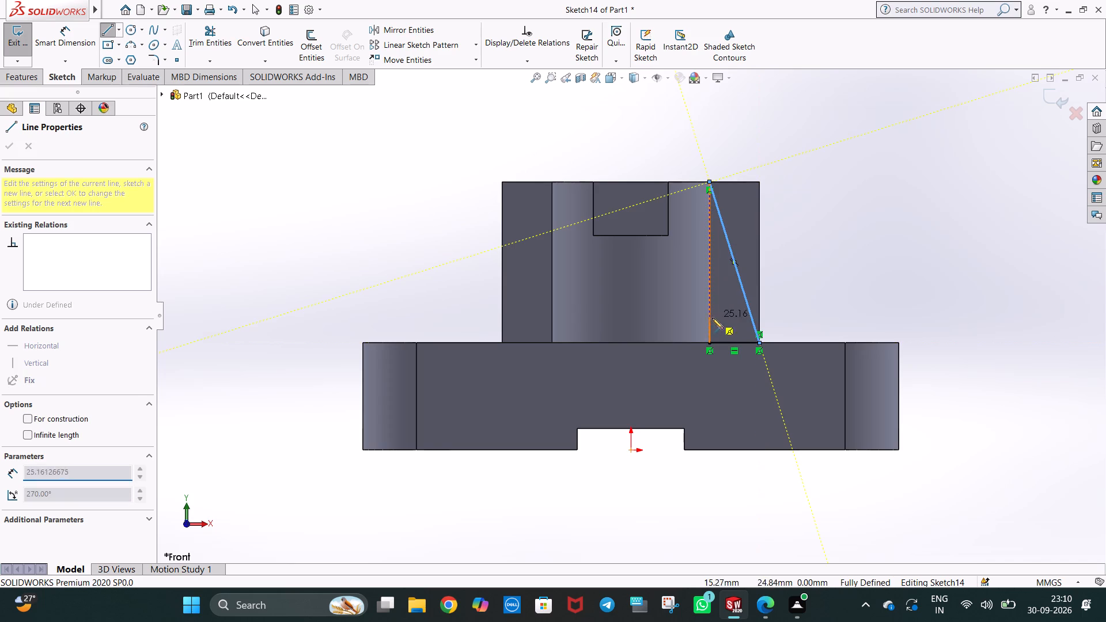
{"action": "left_click", "coordinate": [759, 182]}
{"action": "left_click", "coordinate": [760, 343]}
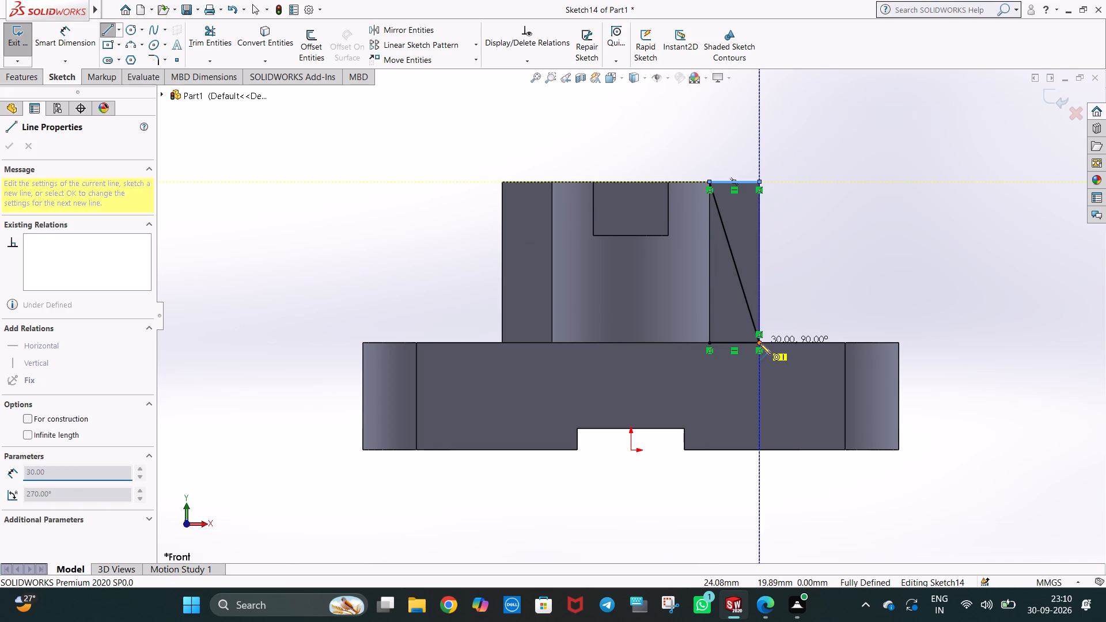
{"action": "key", "text": "Escape"}
{"action": "key", "text": "Escape"}
Delete the extra horizontal line along the rib's base, keeping the triangle above its diagonal.
{"action": "middle_click_drag", "start_coordinate": [842, 287], "coordinate": [834, 297]}
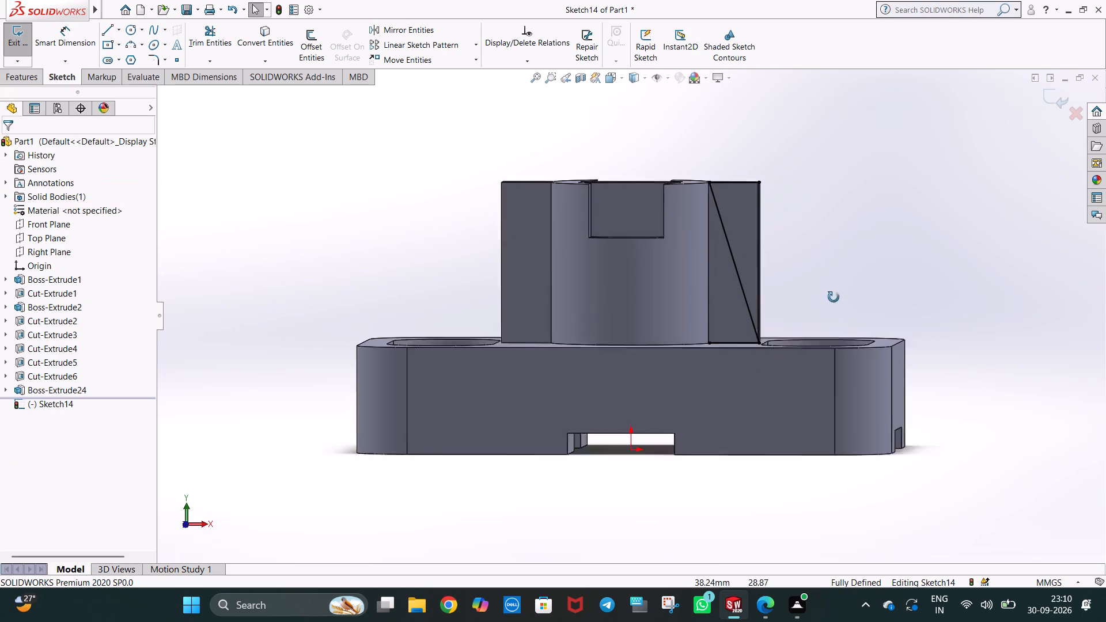
{"action": "middle_click_drag", "start_coordinate": [834, 297], "coordinate": [817, 323]}
{"action": "middle_click_drag", "start_coordinate": [817, 323], "coordinate": [827, 315]}
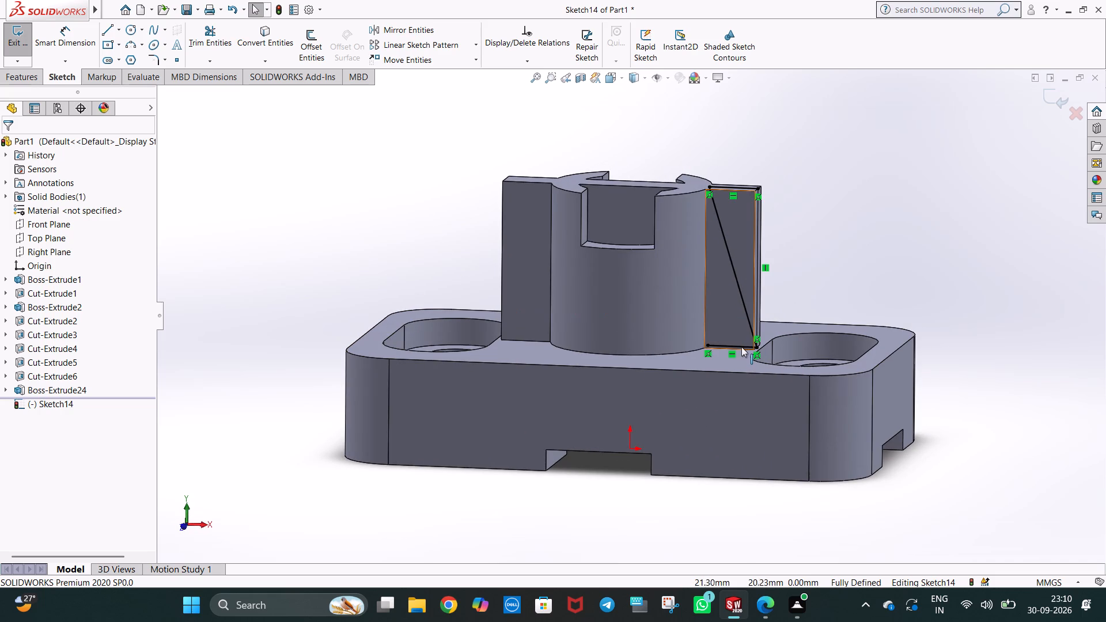
{"action": "left_click", "coordinate": [741, 347]}
{"action": "key", "text": "Delete"}
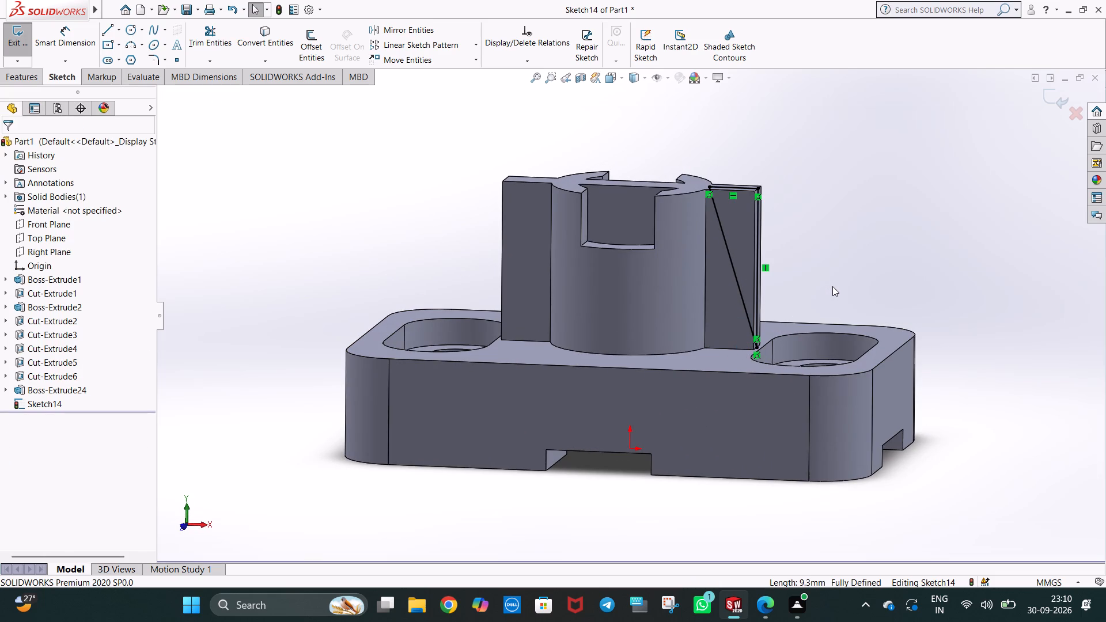
{"action": "key", "text": "ctrl+1"}
{"action": "left_click", "coordinate": [823, 207]}
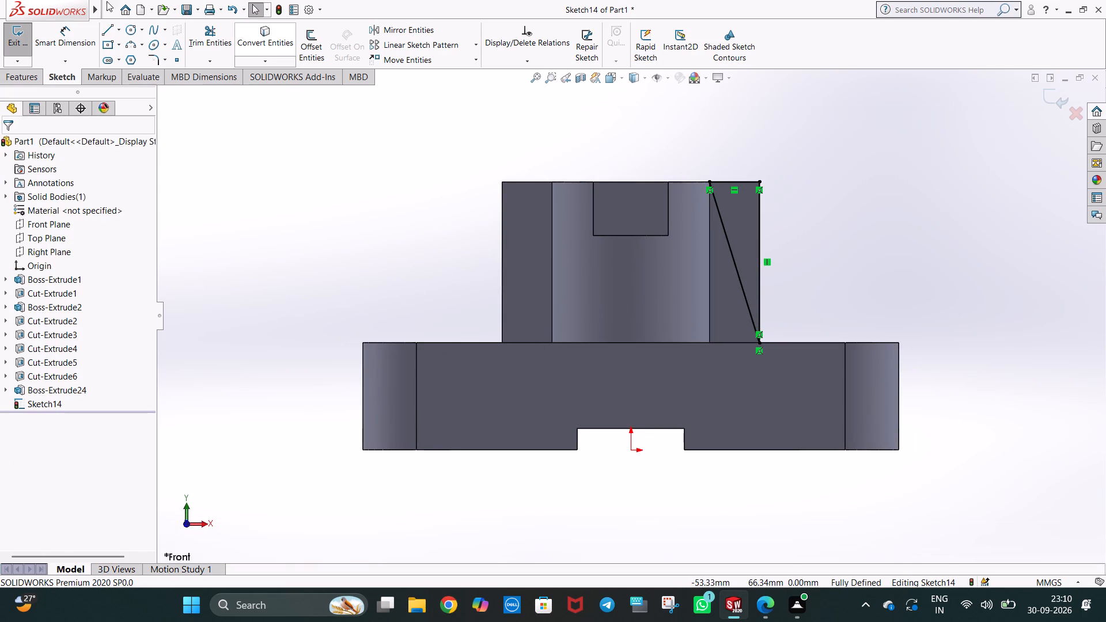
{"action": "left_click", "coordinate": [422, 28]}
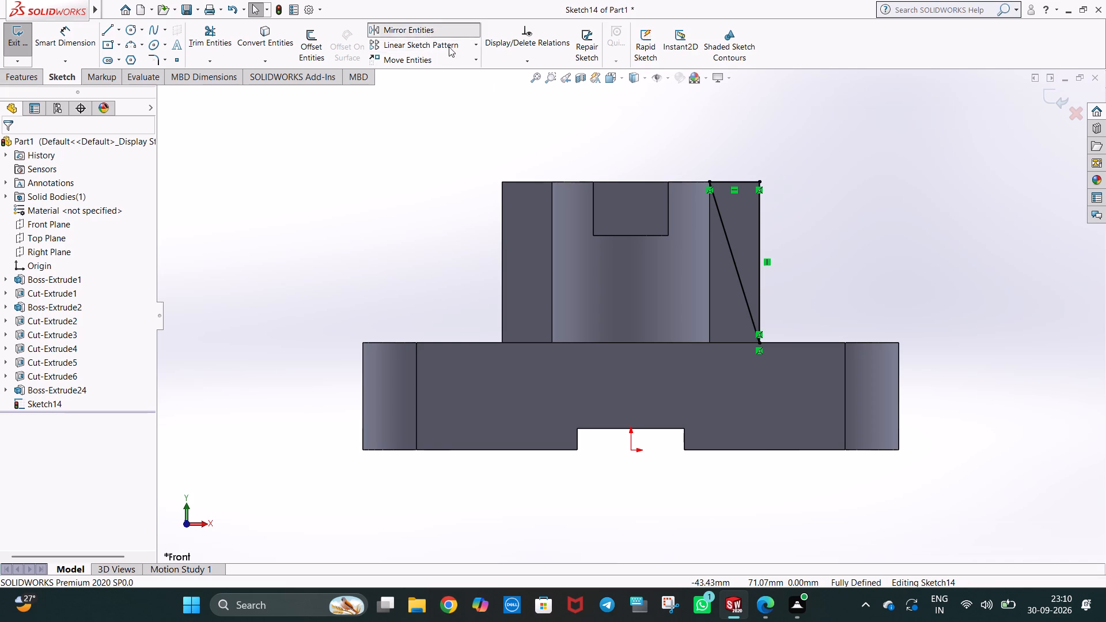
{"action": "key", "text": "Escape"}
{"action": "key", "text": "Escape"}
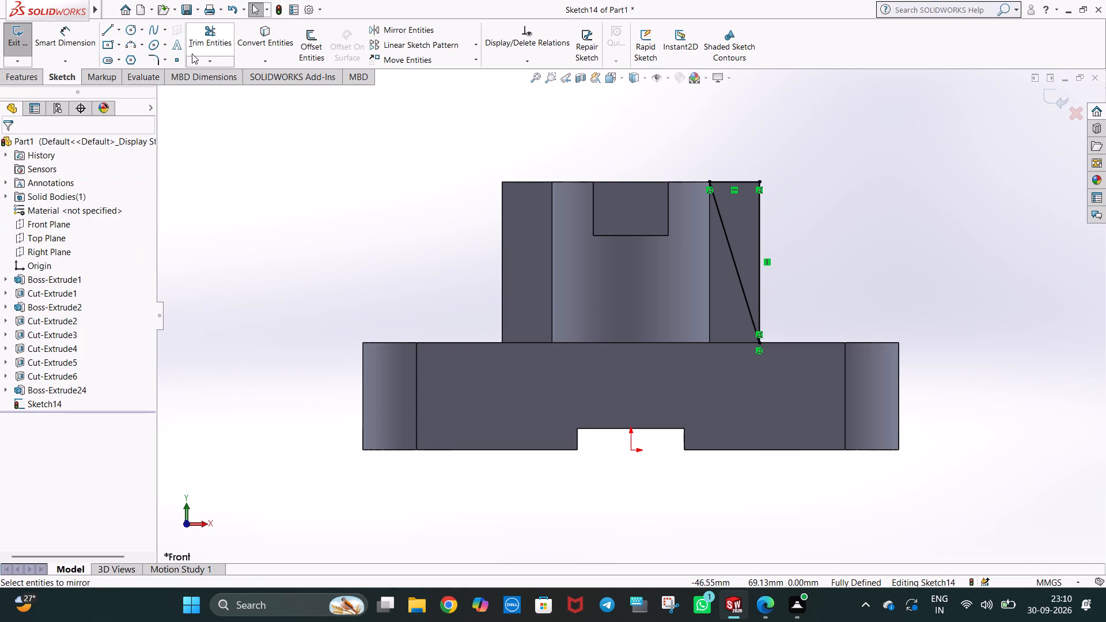
Draw a vertical centerline from the midpoint of the boss's base up past its top edge.
{"action": "left_click", "coordinate": [121, 35]}
{"action": "left_click", "coordinate": [125, 58]}
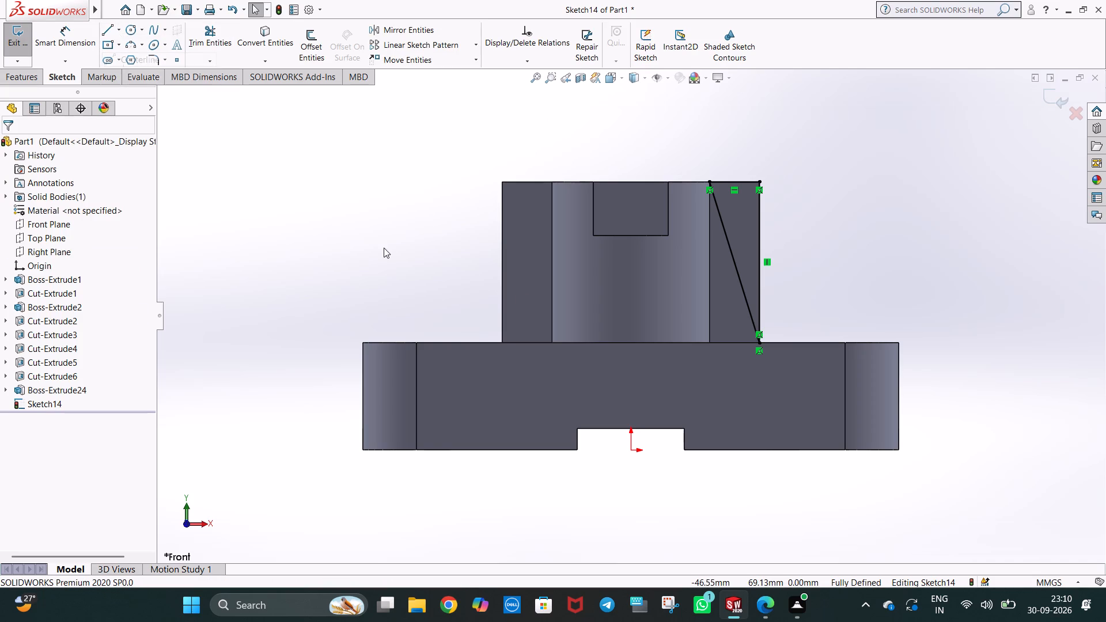
{"action": "left_click", "coordinate": [631, 343]}
{"action": "left_click", "coordinate": [631, 168]}
{"action": "key", "text": "Escape"}
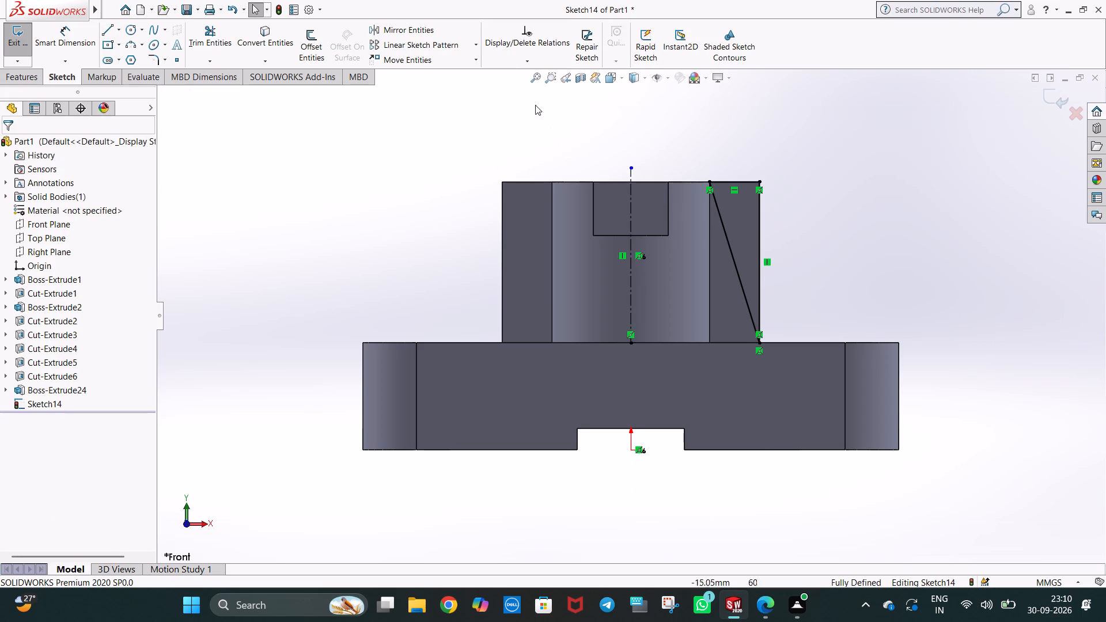
Mirror the triangle's three lines about the vertical centerline onto the opposite rib.
{"action": "left_click", "coordinate": [426, 26]}
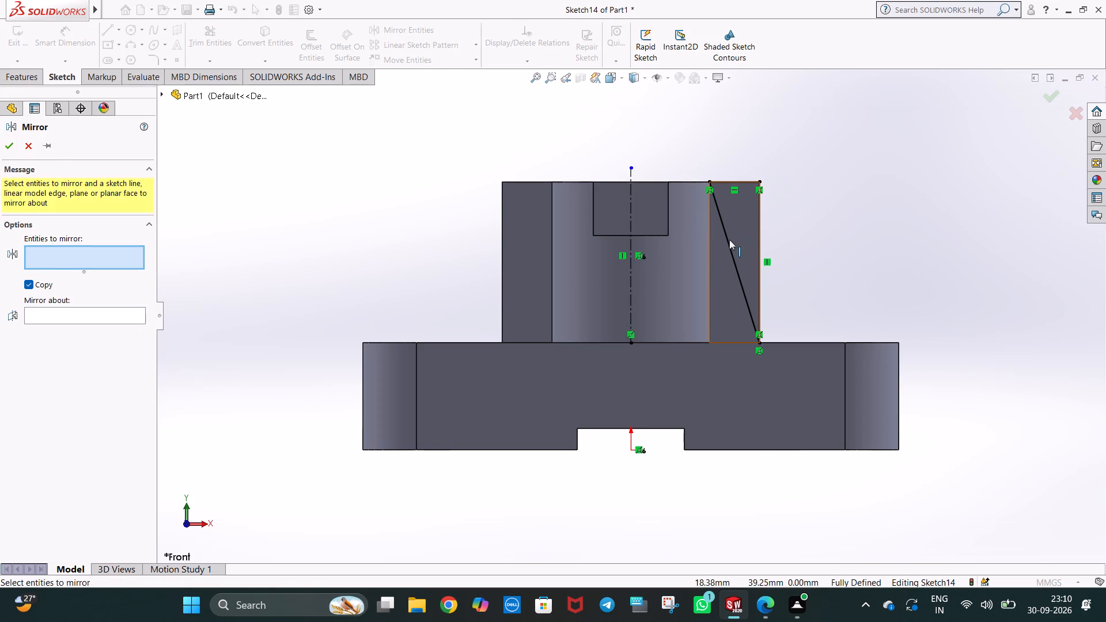
{"action": "left_click", "coordinate": [729, 240]}
{"action": "left_click", "coordinate": [730, 181]}
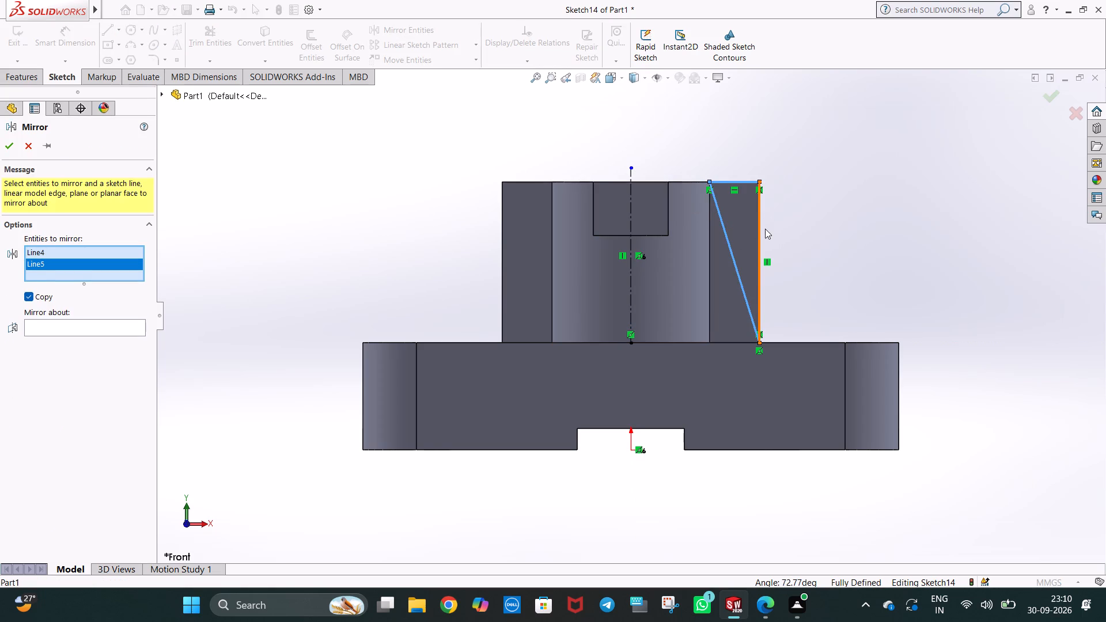
{"action": "left_click", "coordinate": [760, 230]}
{"action": "left_click", "coordinate": [112, 343]}
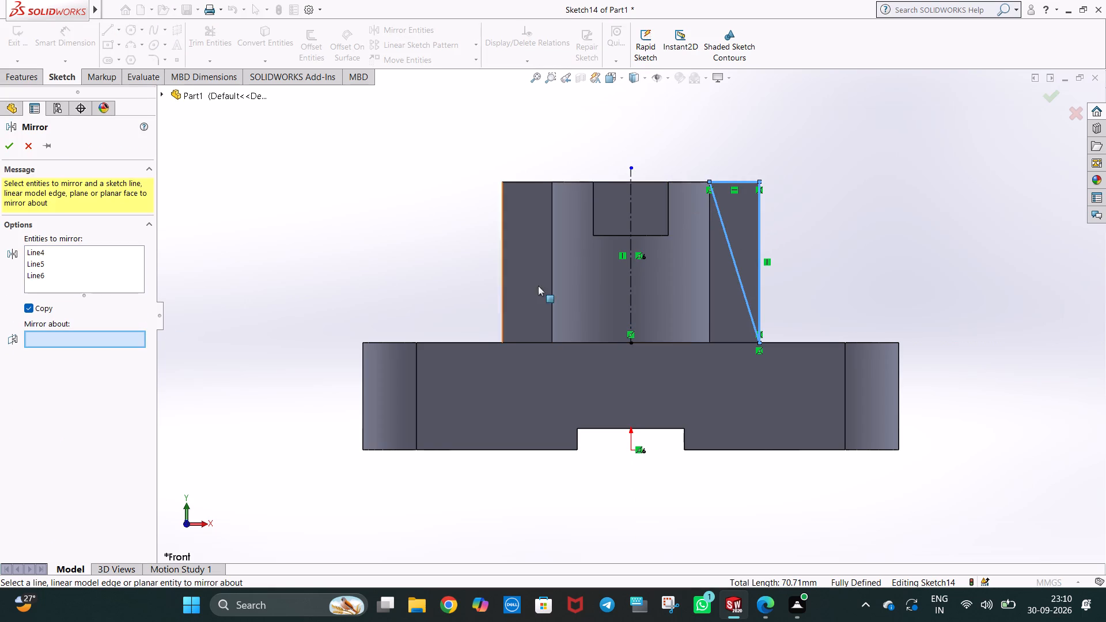
{"action": "left_click", "coordinate": [631, 280]}
{"action": "right_click", "coordinate": [631, 280]}
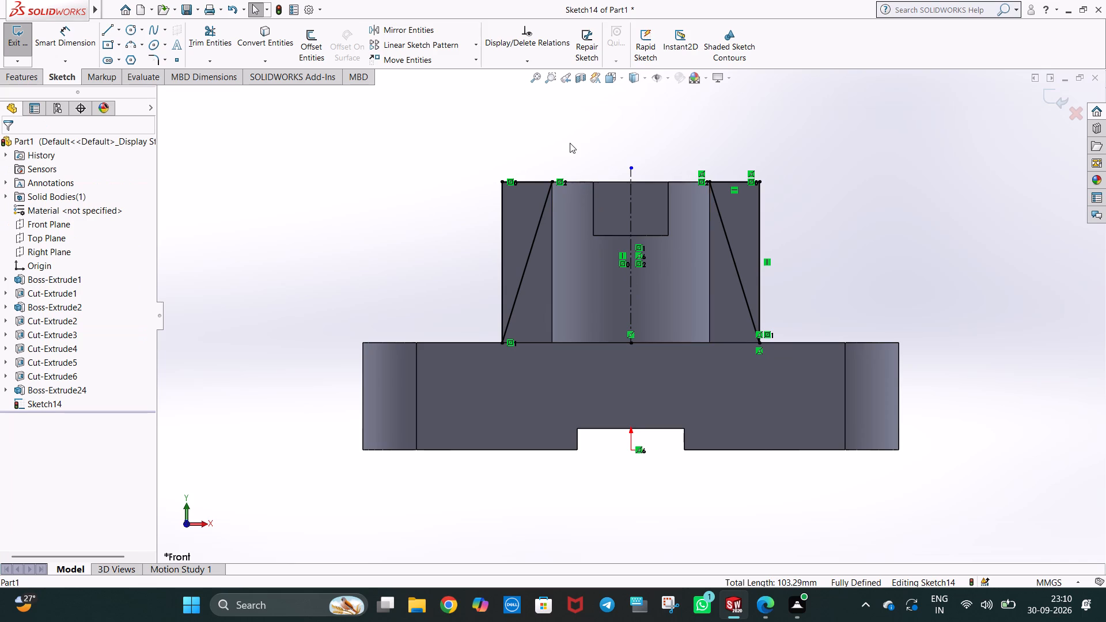
{"action": "left_click", "coordinate": [570, 138]}
Cut the two triangles out of the ribs as an extruded cut, using the Through All - Both end condition.
{"action": "middle_click_drag", "start_coordinate": [558, 145], "coordinate": [548, 287]}
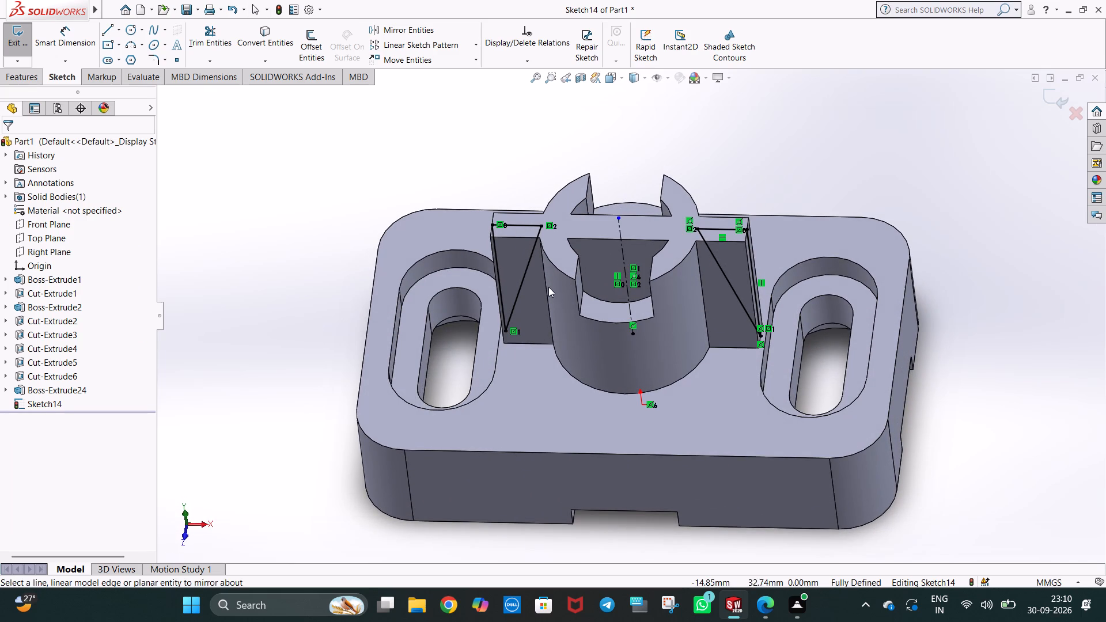
{"action": "left_click", "coordinate": [22, 78]}
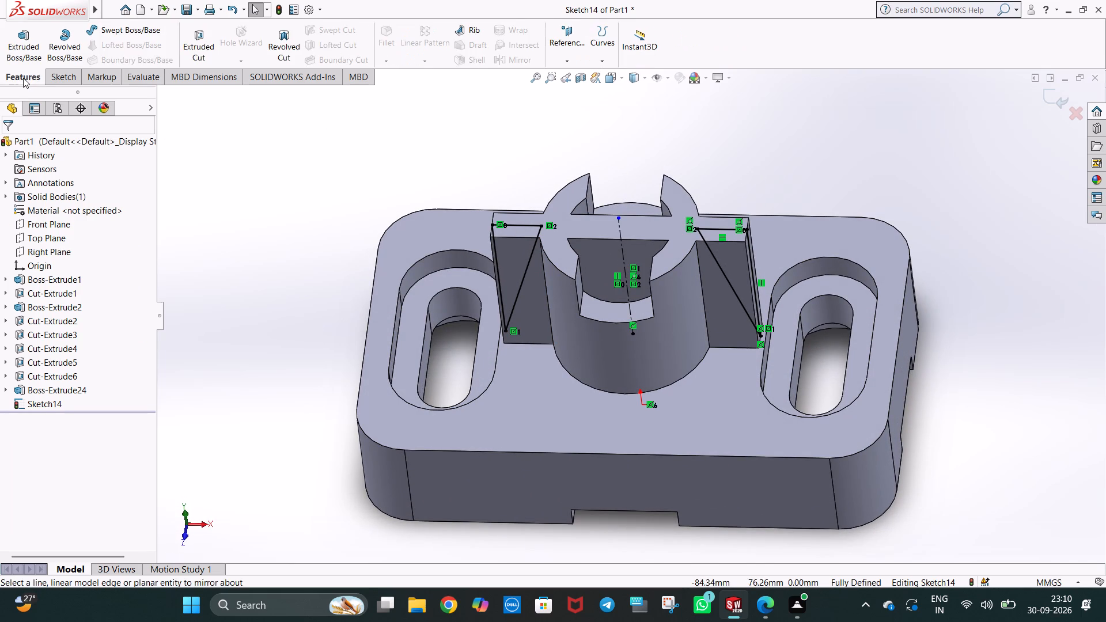
{"action": "left_click", "coordinate": [205, 43]}
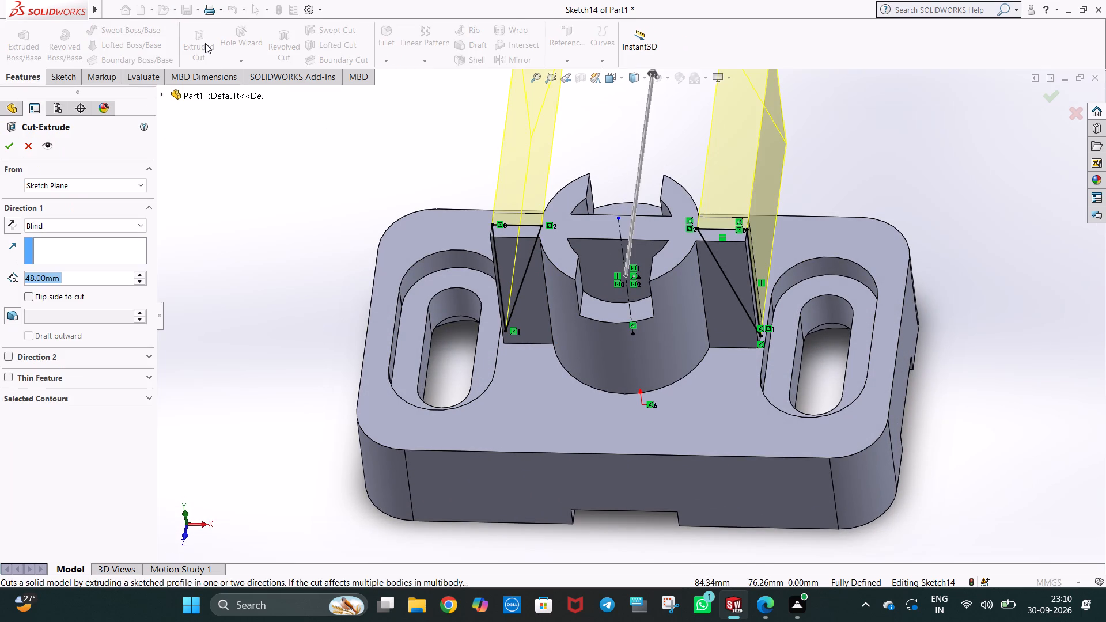
{"action": "middle_click_drag", "start_coordinate": [742, 310], "coordinate": [843, 234]}
{"action": "left_click", "coordinate": [99, 223]}
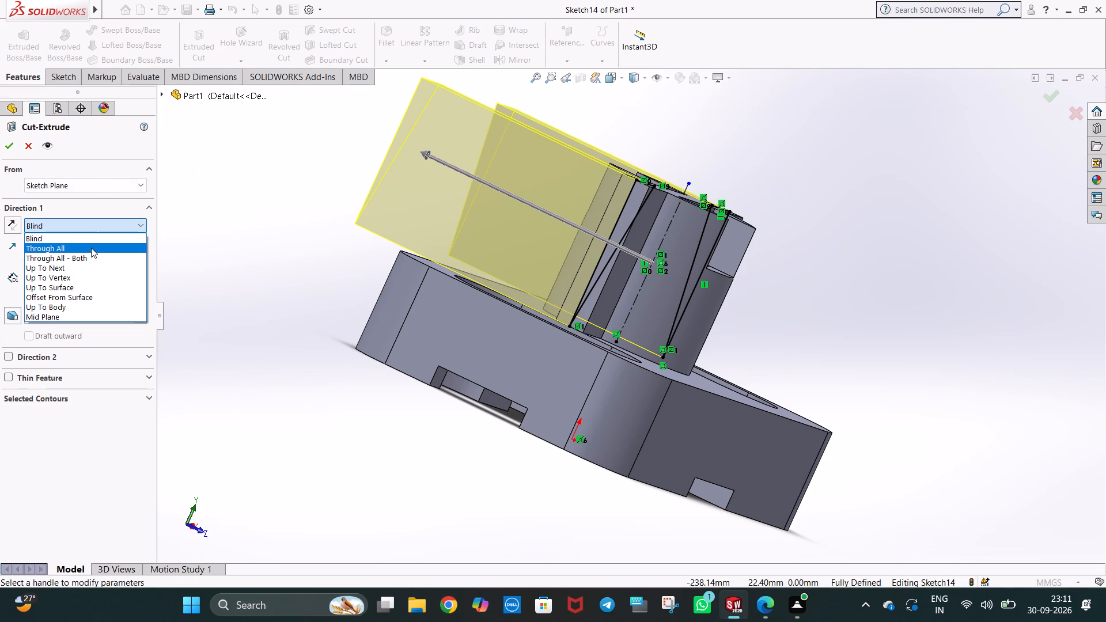
{"action": "left_click", "coordinate": [90, 256]}
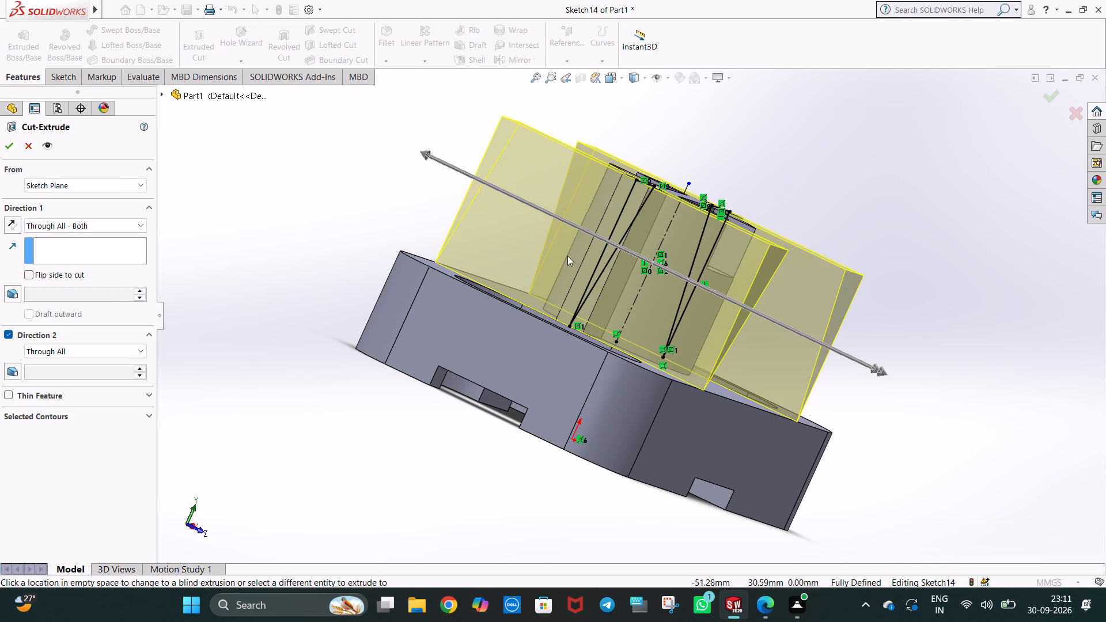
{"action": "middle_click_drag", "start_coordinate": [615, 269], "coordinate": [492, 299]}
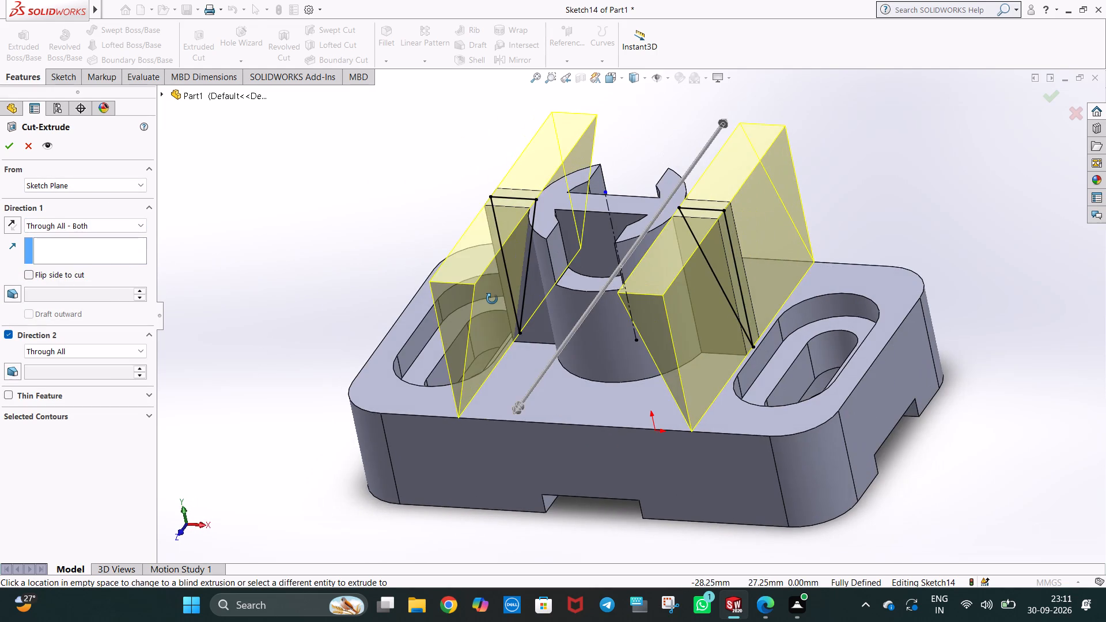
{"action": "middle_click_drag", "start_coordinate": [492, 299], "coordinate": [503, 290]}
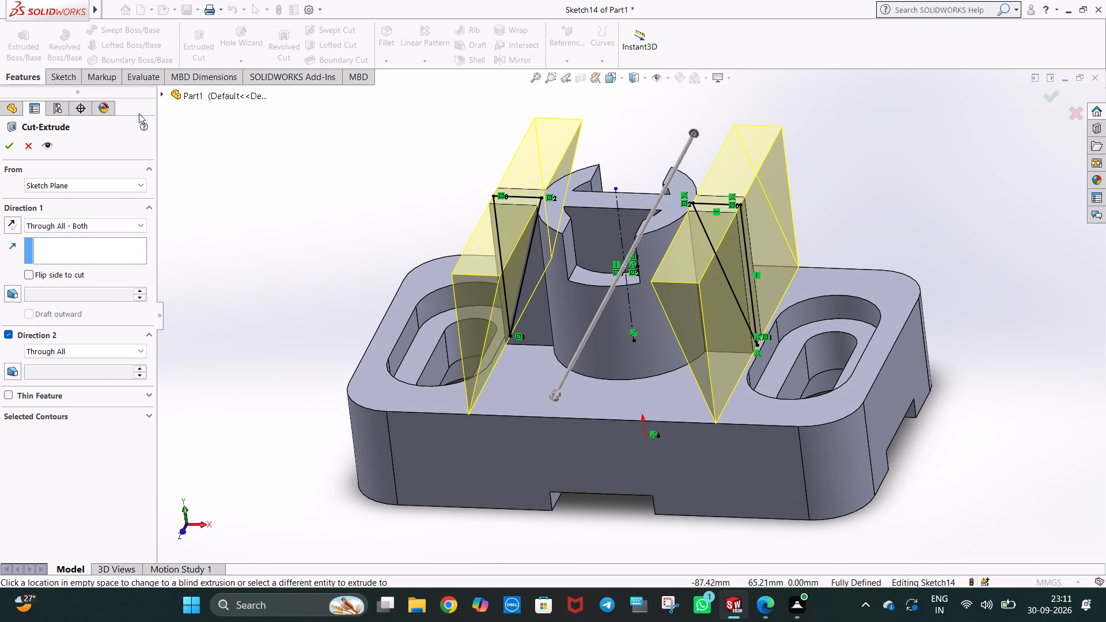
{"action": "left_click", "coordinate": [7, 146]}
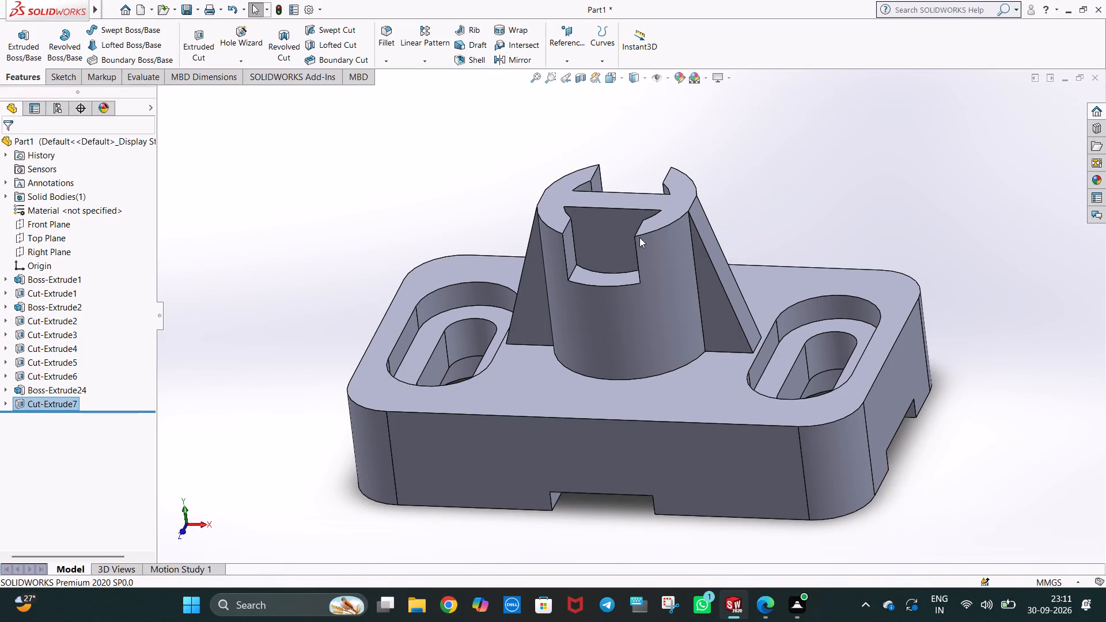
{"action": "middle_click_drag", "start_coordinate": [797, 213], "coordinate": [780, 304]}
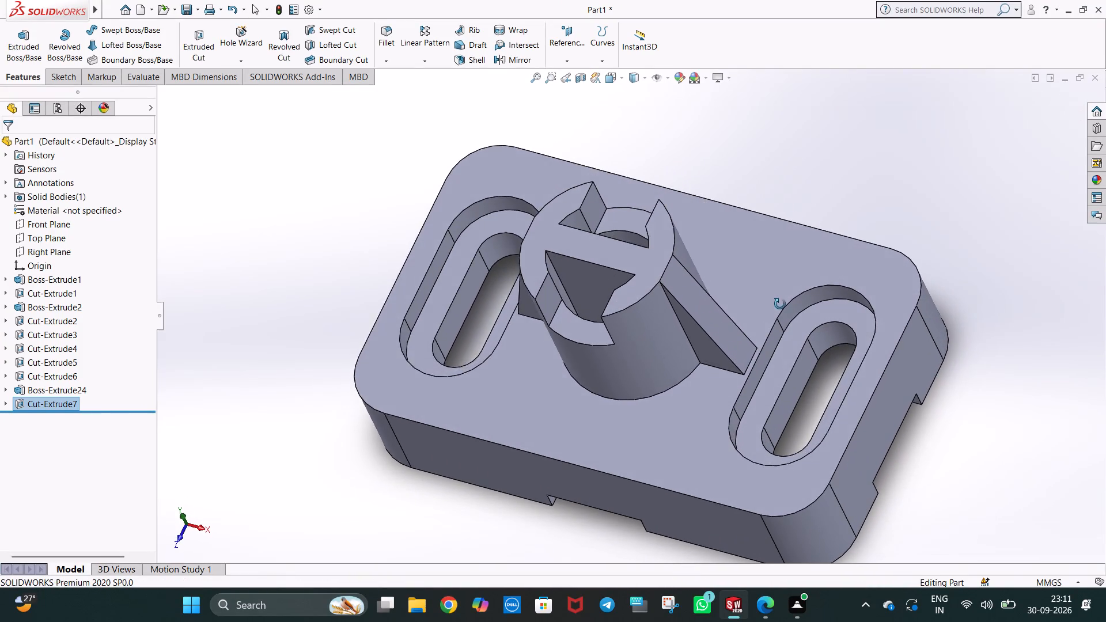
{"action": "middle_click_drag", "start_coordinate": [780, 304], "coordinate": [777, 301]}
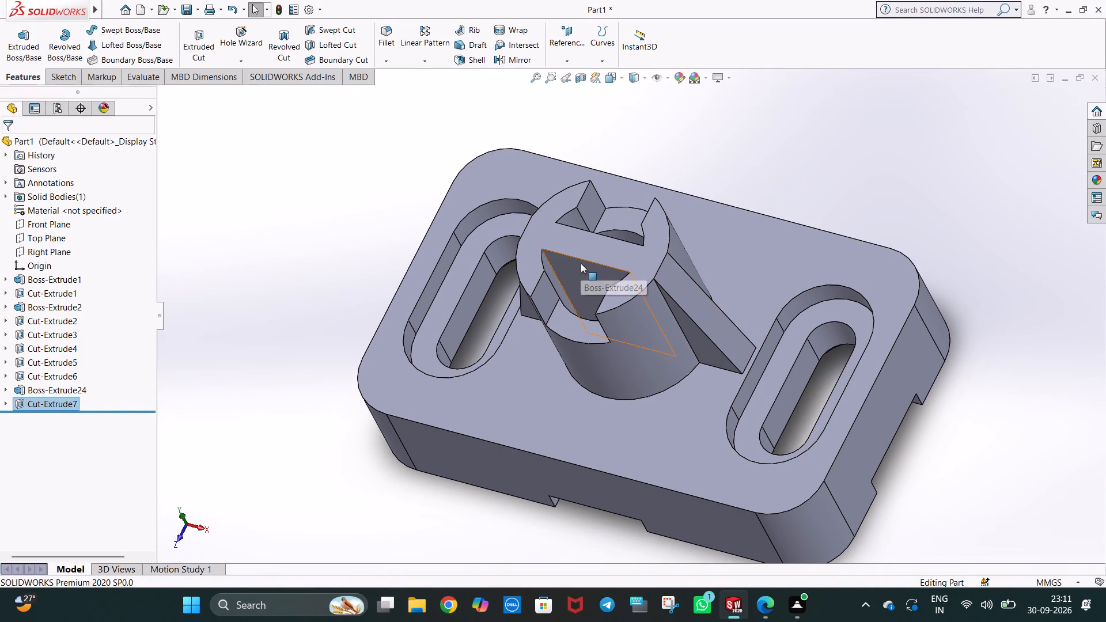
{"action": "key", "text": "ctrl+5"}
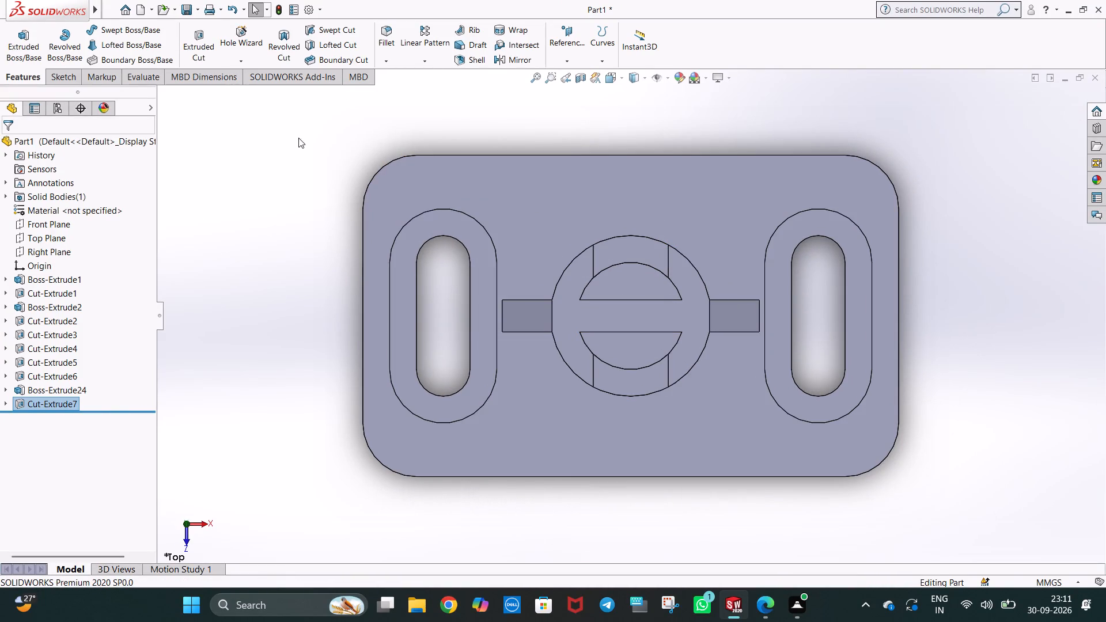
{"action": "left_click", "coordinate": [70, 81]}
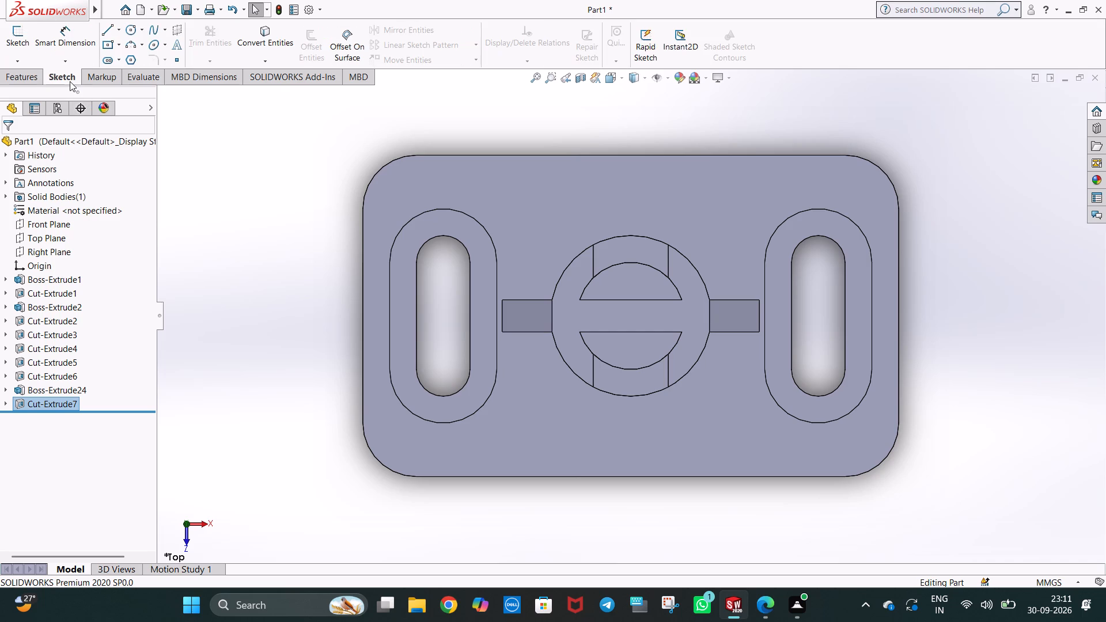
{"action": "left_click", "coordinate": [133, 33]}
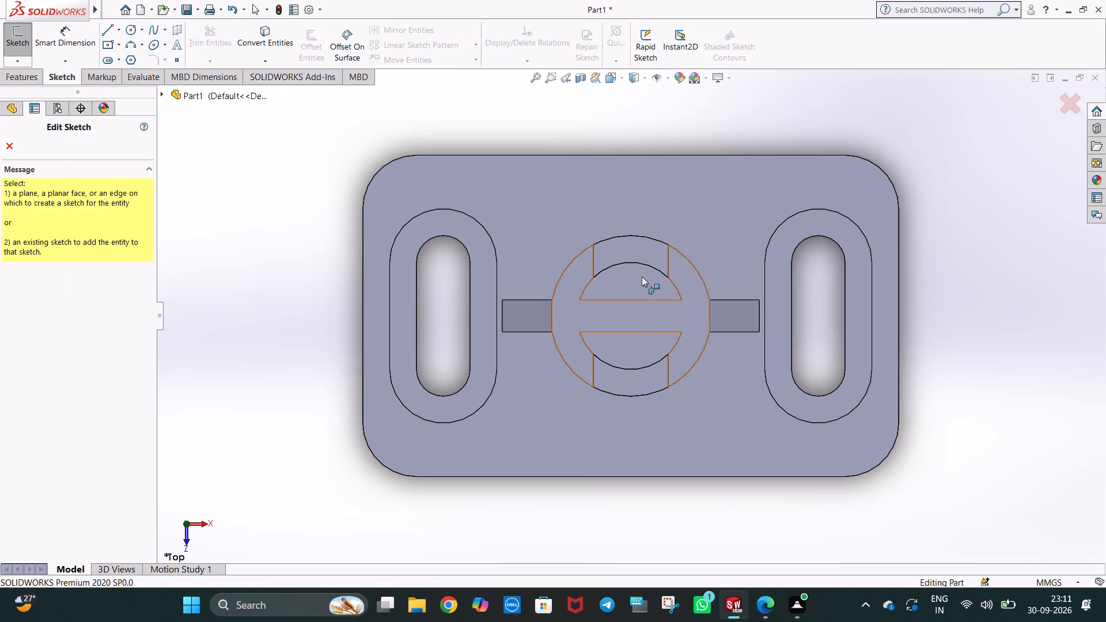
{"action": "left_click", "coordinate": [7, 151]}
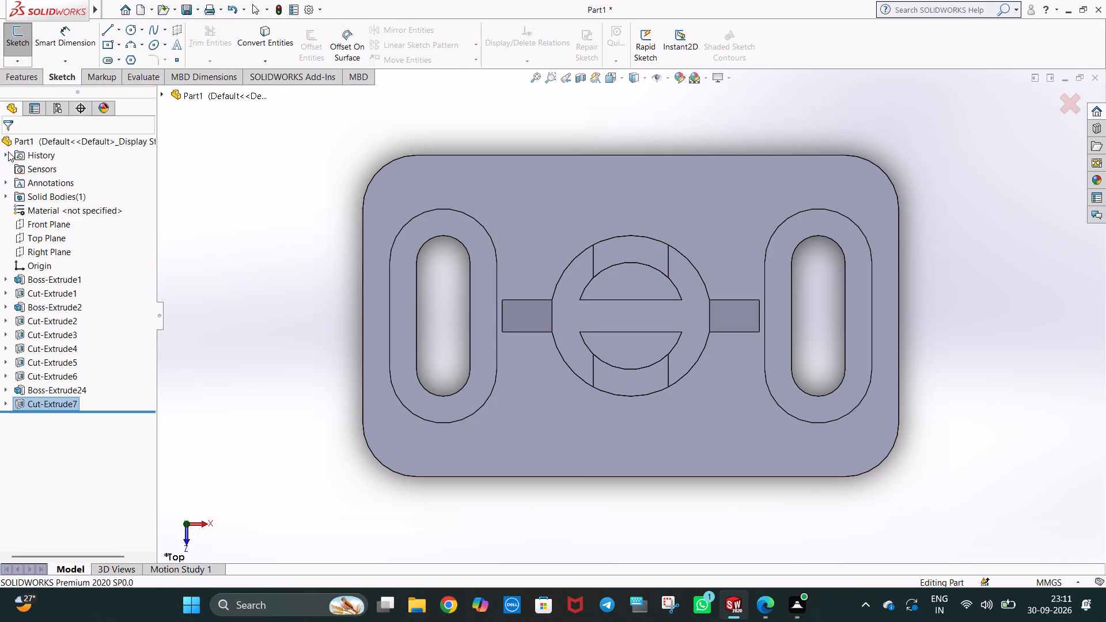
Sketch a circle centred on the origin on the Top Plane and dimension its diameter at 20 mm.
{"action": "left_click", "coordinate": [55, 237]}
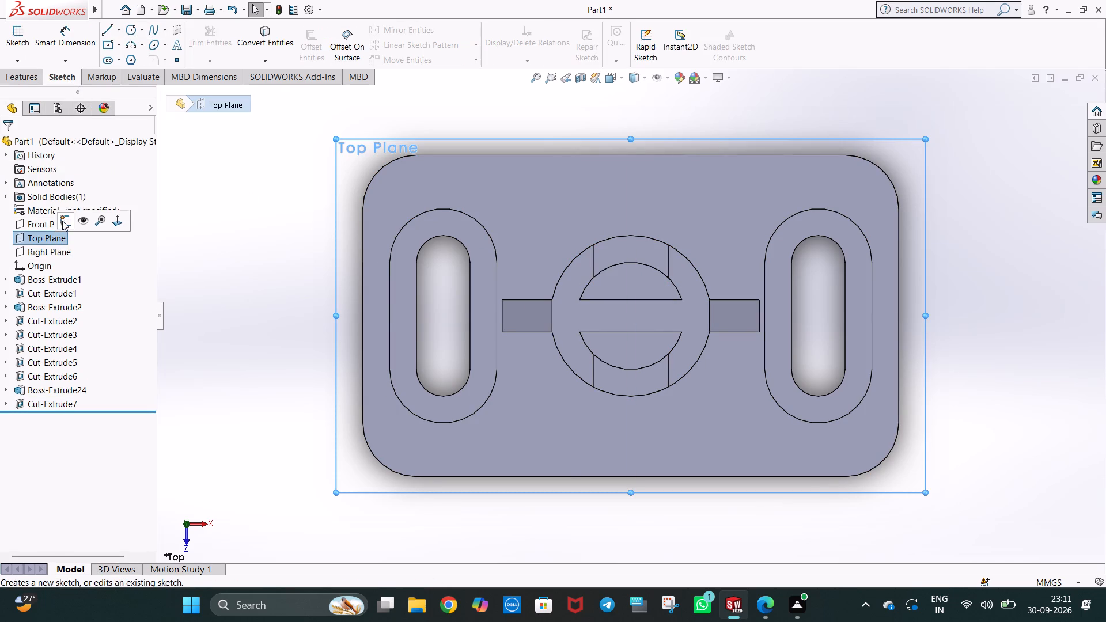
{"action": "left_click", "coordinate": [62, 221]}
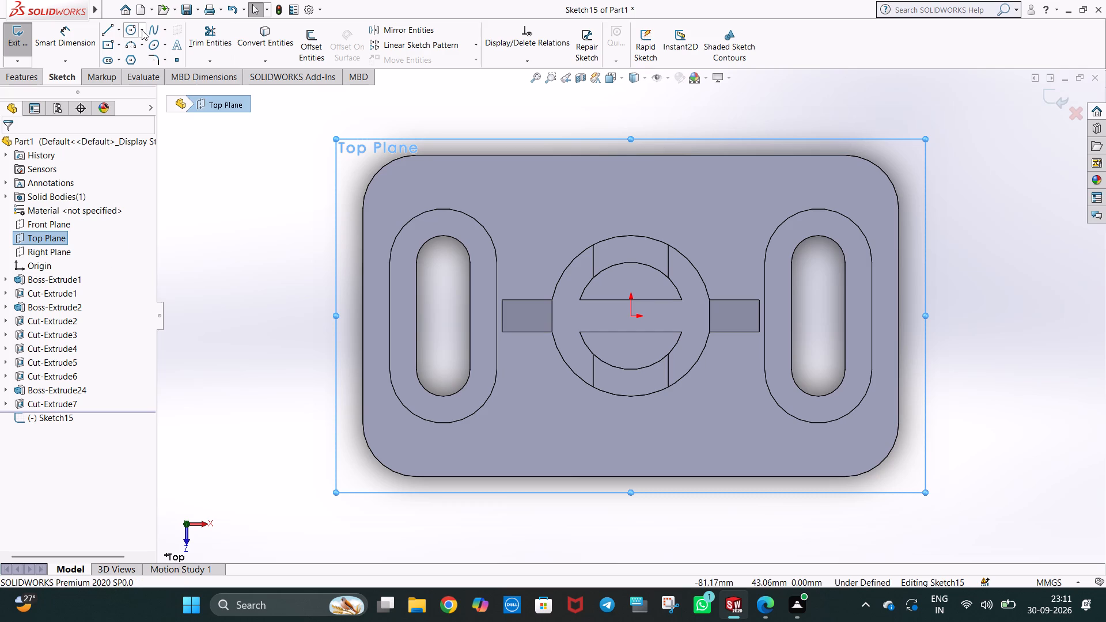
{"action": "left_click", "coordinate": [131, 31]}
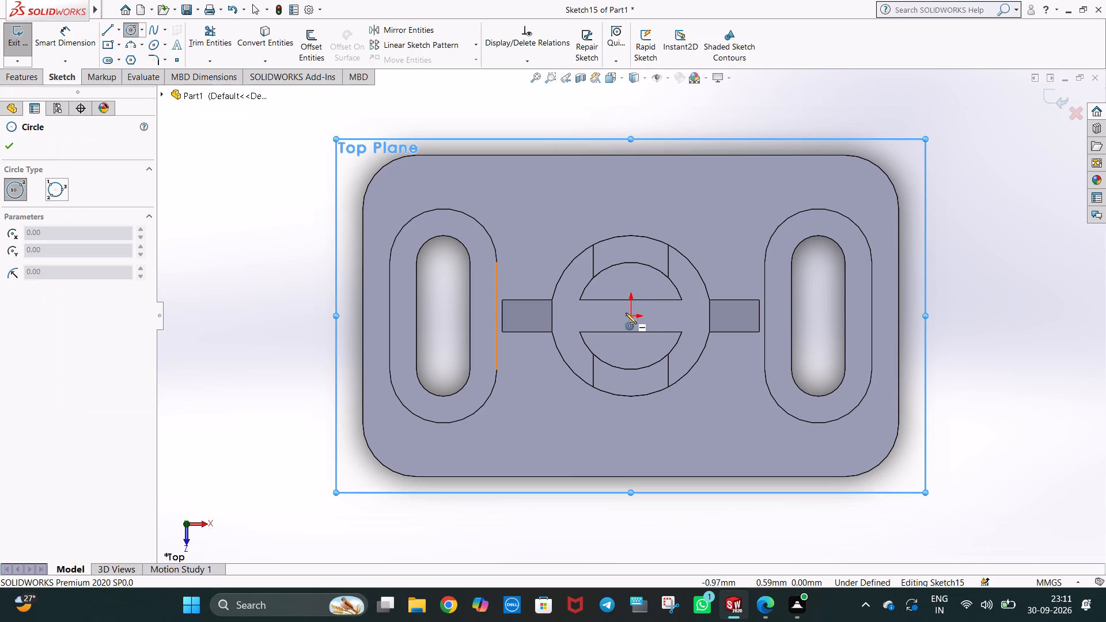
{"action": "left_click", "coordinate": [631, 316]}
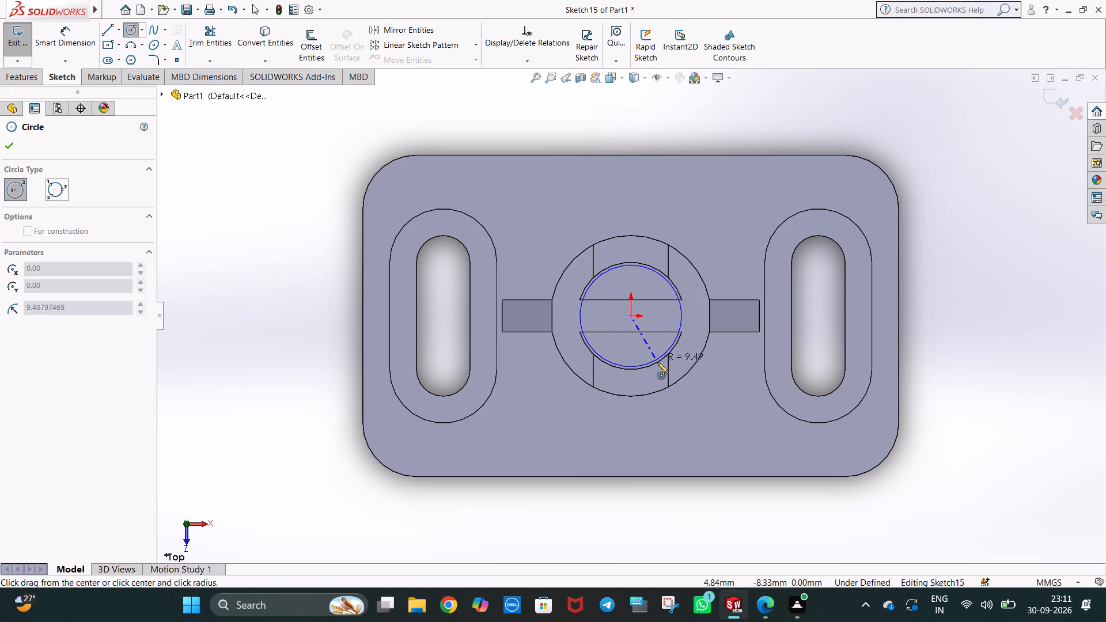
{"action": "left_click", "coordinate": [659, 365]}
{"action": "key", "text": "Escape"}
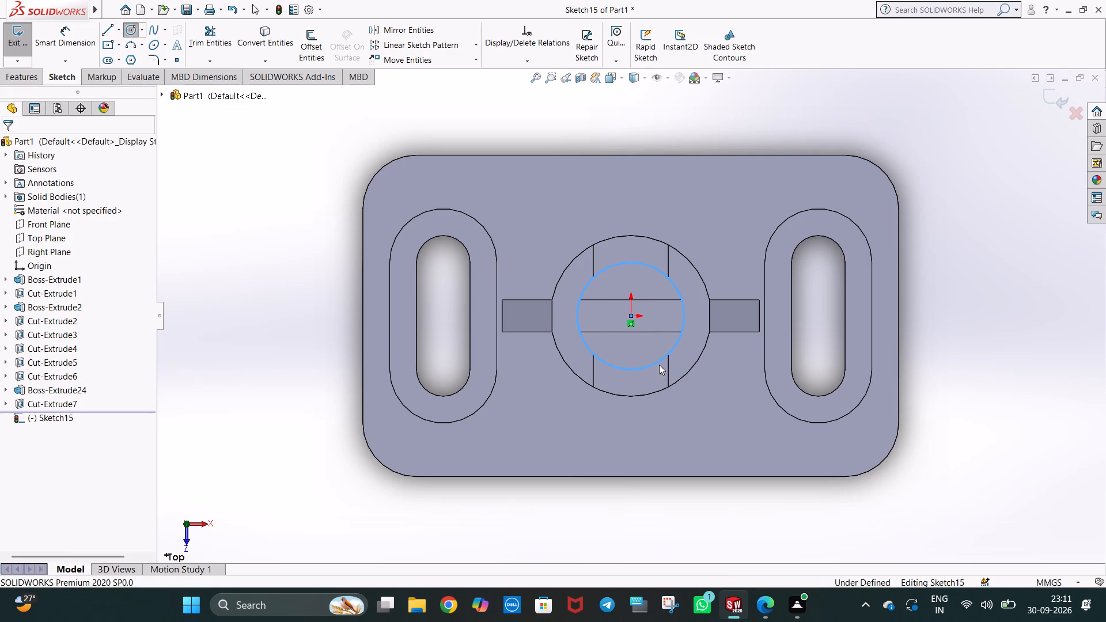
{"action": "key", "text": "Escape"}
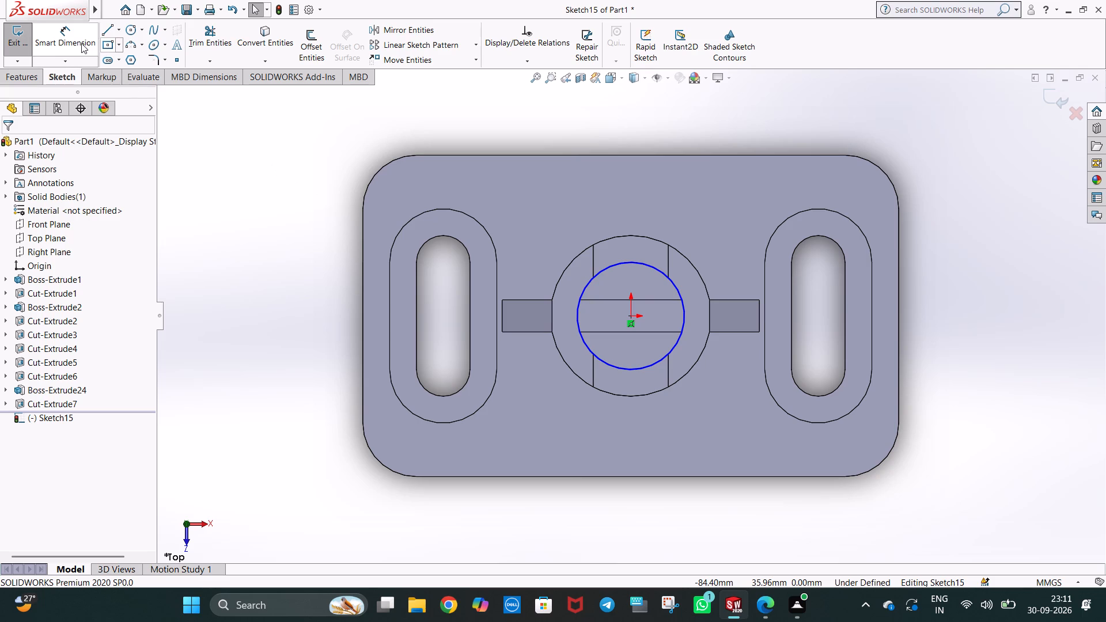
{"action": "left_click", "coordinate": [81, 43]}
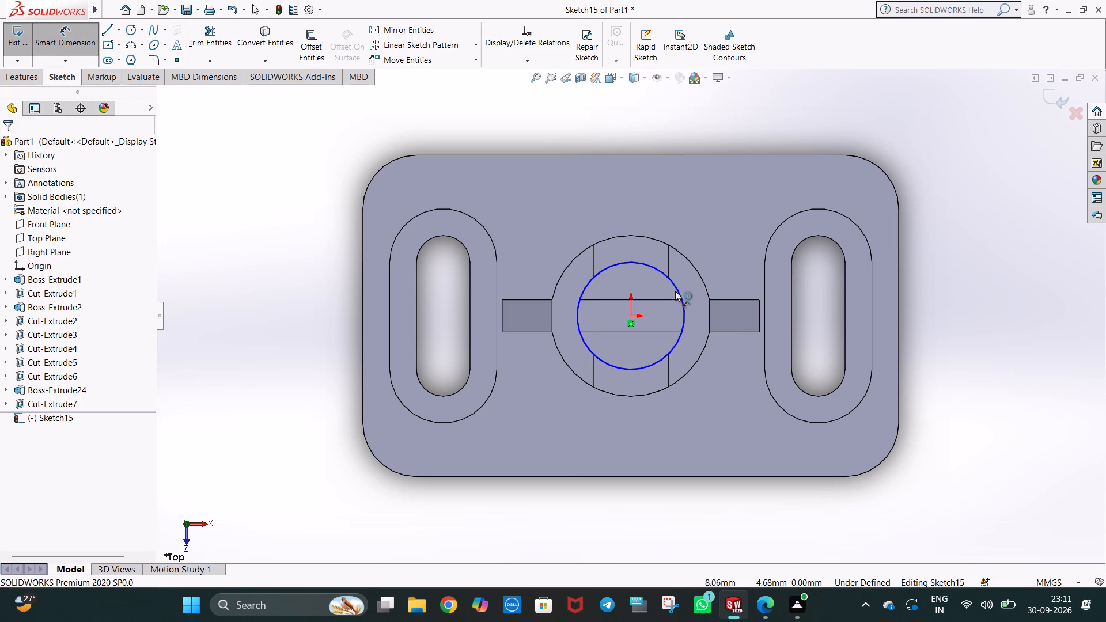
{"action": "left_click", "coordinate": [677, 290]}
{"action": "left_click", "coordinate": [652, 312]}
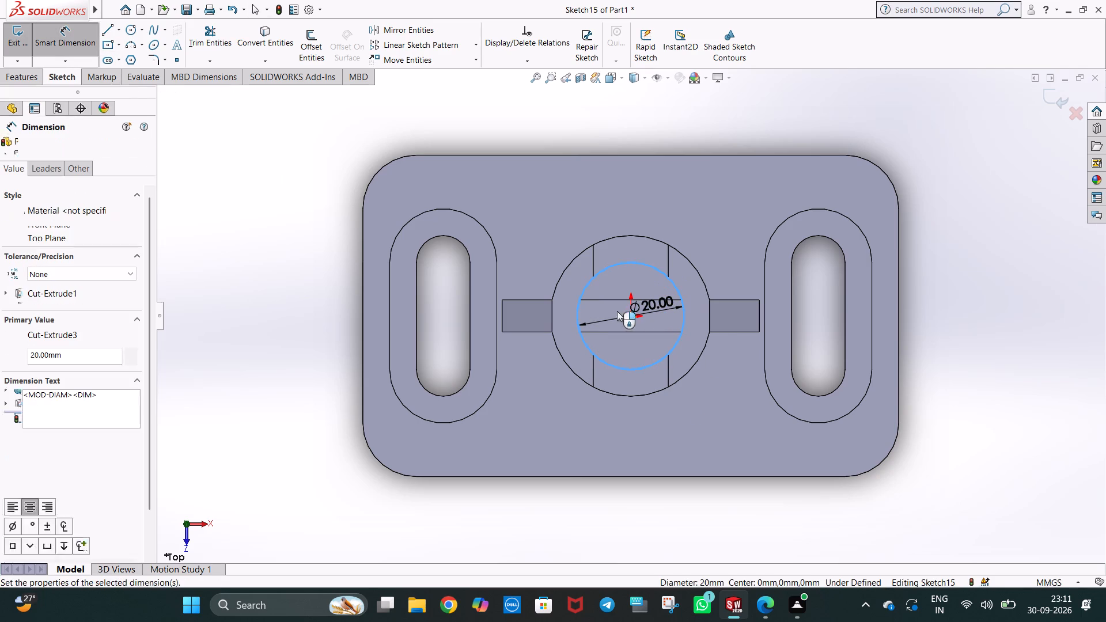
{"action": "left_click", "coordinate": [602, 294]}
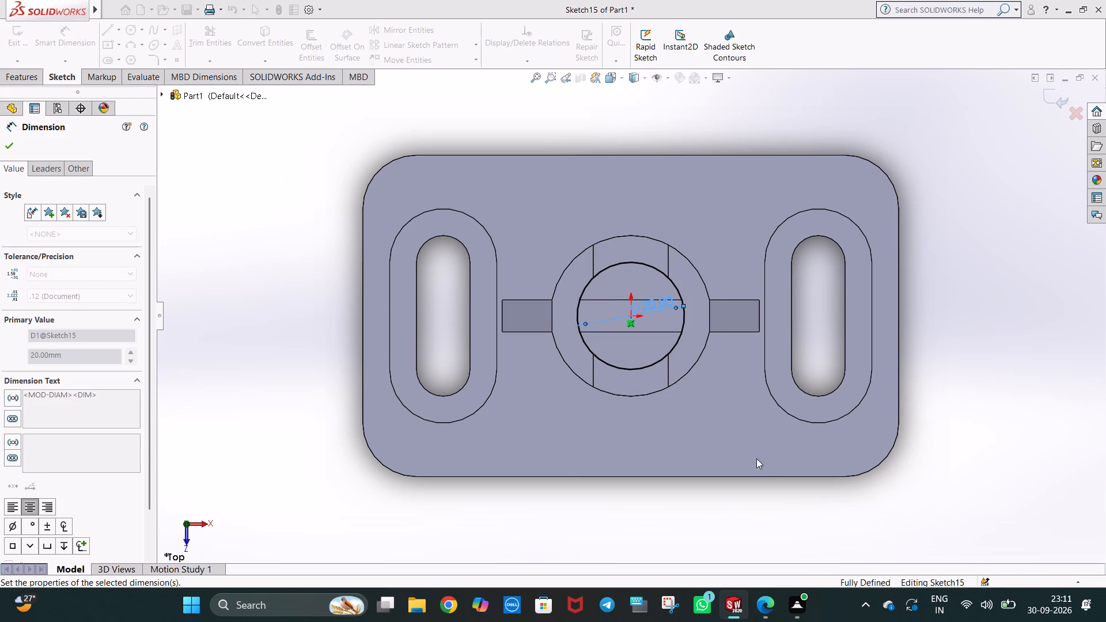
Examine from above and below where the sketched circle lies relative to the base and the boss.
{"action": "middle_click_drag", "start_coordinate": [757, 464], "coordinate": [734, 317]}
{"action": "middle_click_drag", "start_coordinate": [695, 407], "coordinate": [725, 342]}
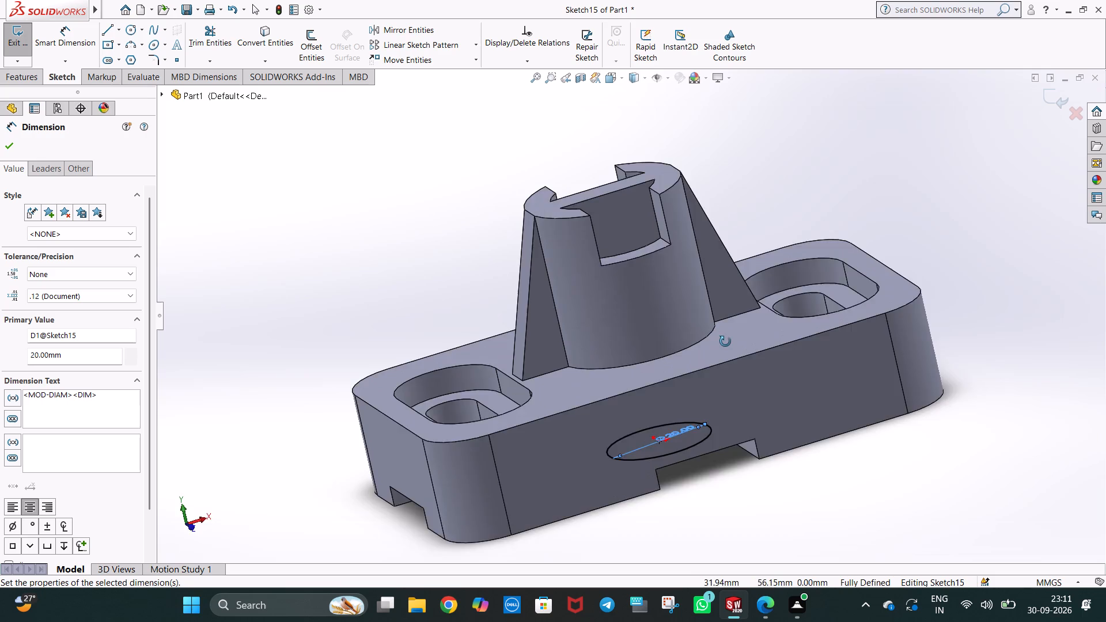
{"action": "middle_click_drag", "start_coordinate": [725, 342], "coordinate": [719, 295]}
{"action": "middle_click_drag", "start_coordinate": [751, 419], "coordinate": [738, 283]}
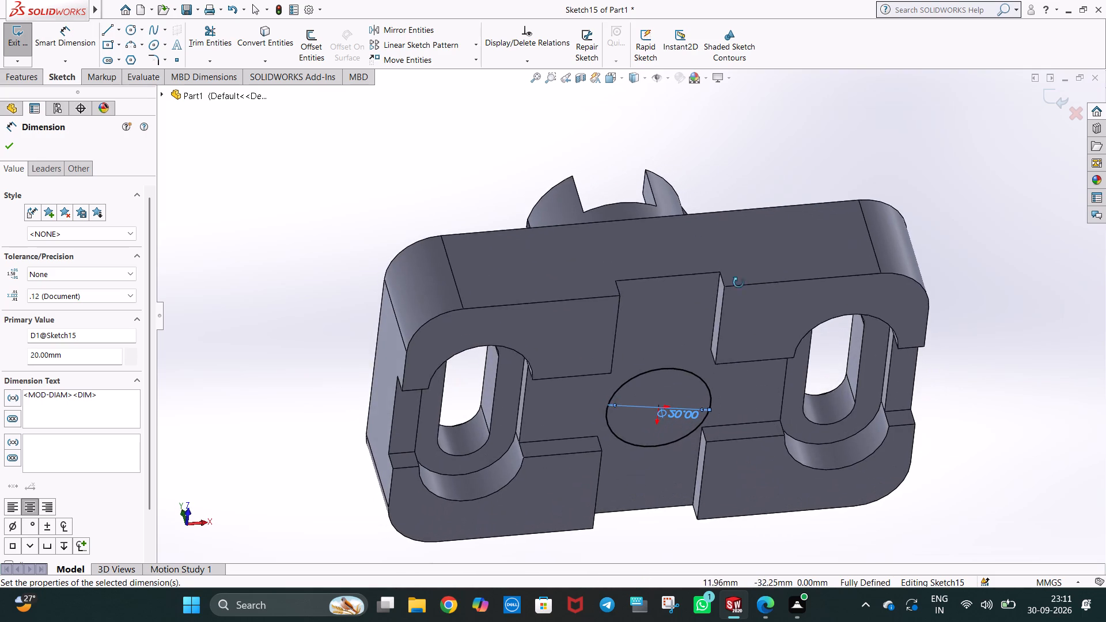
{"action": "middle_click_drag", "start_coordinate": [738, 283], "coordinate": [739, 476]}
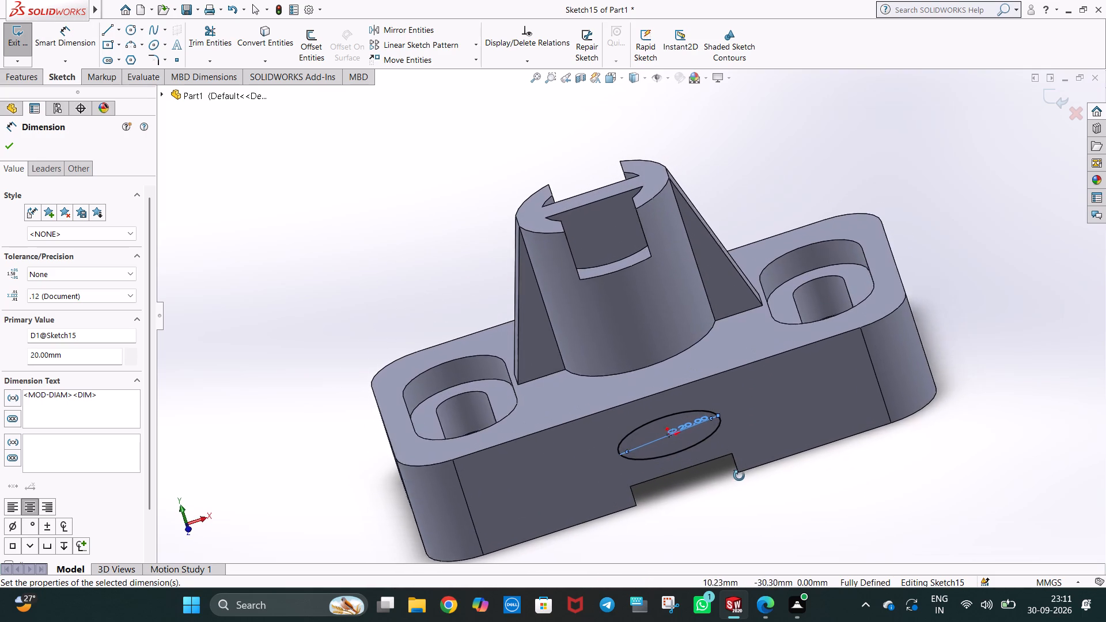
{"action": "middle_click_drag", "start_coordinate": [739, 476], "coordinate": [743, 506]}
{"action": "middle_click_drag", "start_coordinate": [681, 321], "coordinate": [696, 404]}
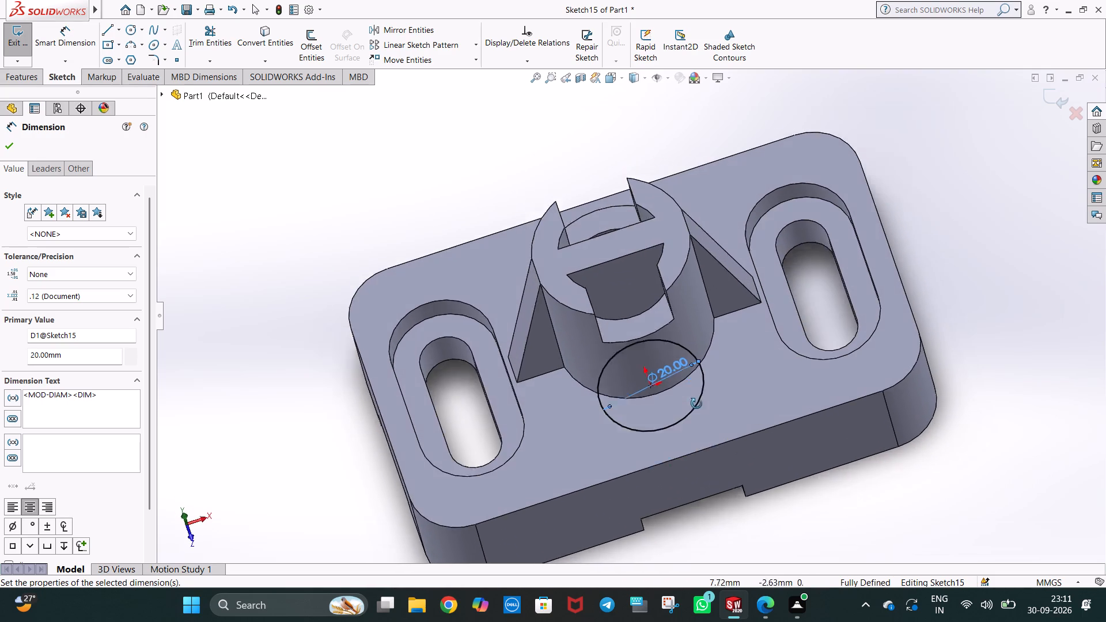
{"action": "middle_click_drag", "start_coordinate": [696, 404], "coordinate": [699, 454]}
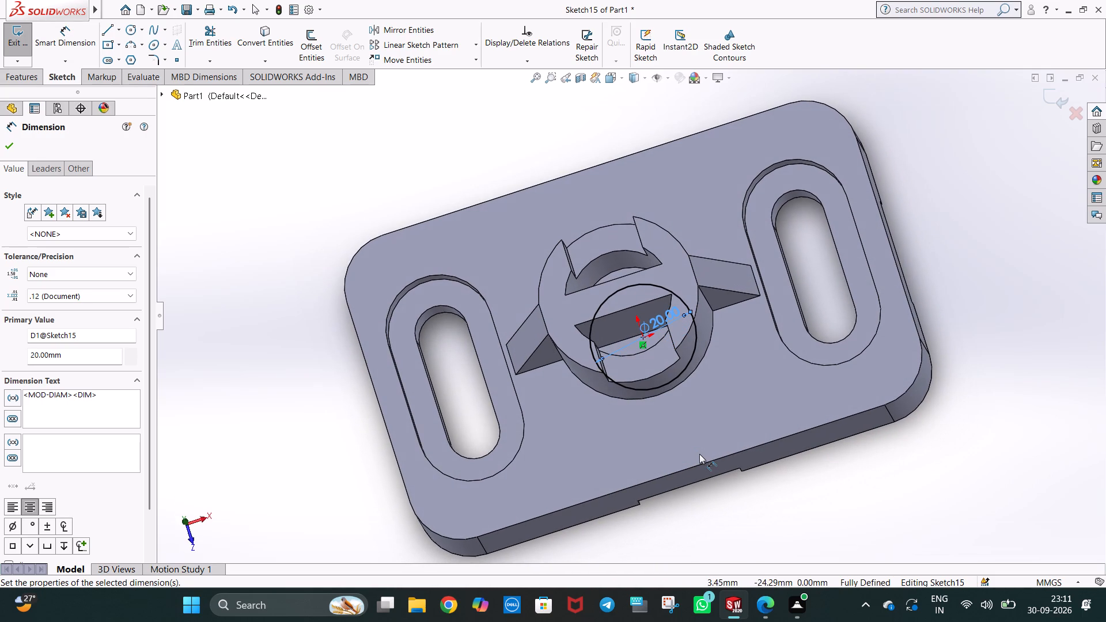
{"action": "key", "text": "Escape"}
{"action": "key", "text": "Escape"}
{"action": "key", "text": "Escape"}
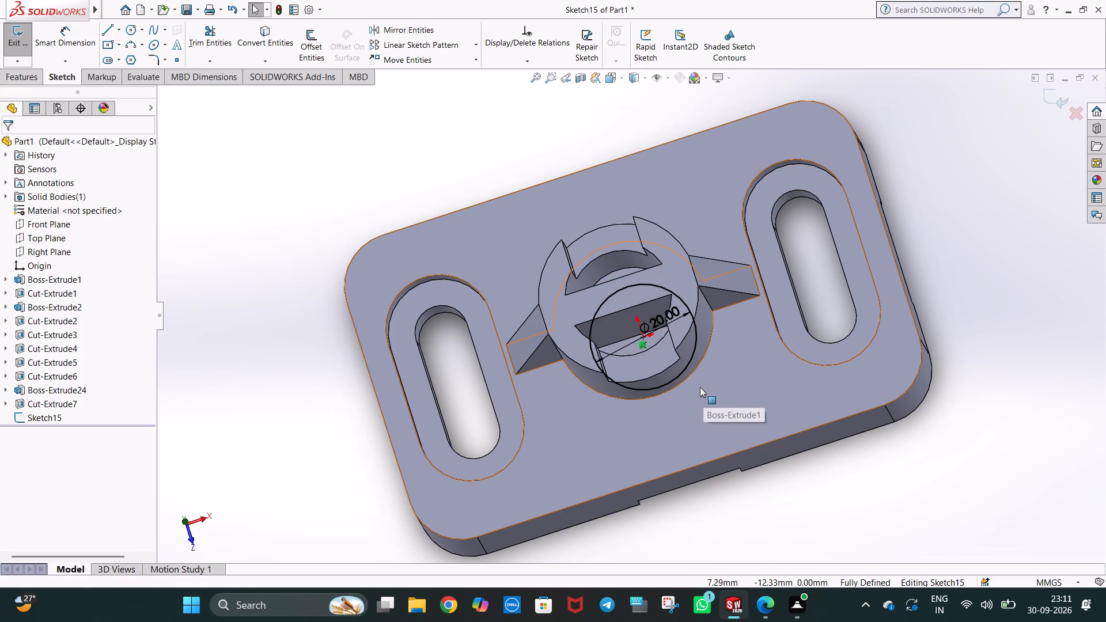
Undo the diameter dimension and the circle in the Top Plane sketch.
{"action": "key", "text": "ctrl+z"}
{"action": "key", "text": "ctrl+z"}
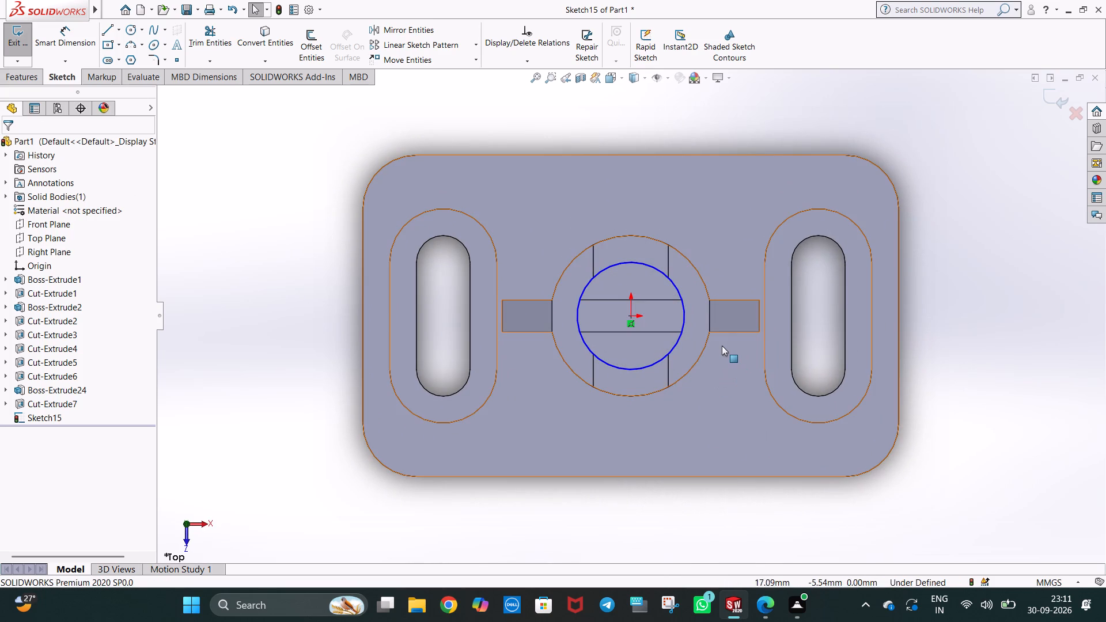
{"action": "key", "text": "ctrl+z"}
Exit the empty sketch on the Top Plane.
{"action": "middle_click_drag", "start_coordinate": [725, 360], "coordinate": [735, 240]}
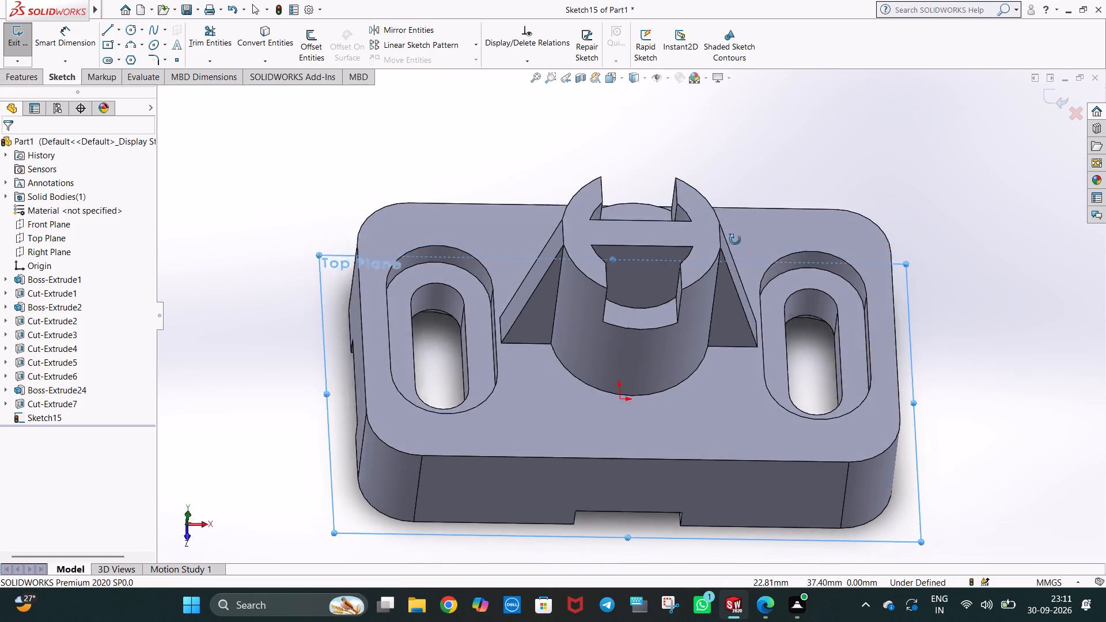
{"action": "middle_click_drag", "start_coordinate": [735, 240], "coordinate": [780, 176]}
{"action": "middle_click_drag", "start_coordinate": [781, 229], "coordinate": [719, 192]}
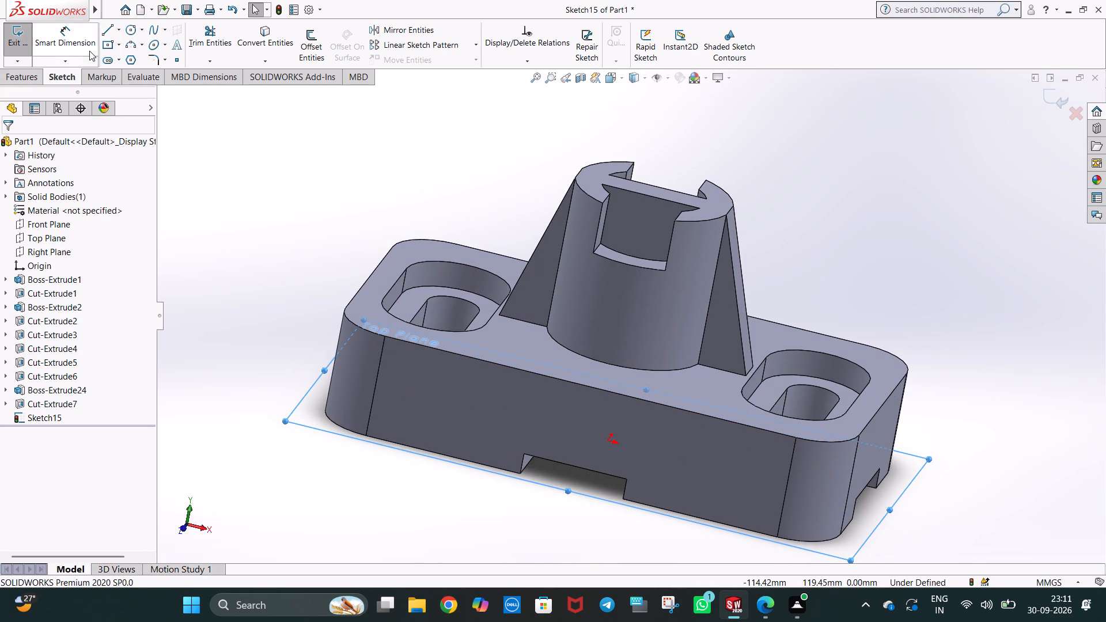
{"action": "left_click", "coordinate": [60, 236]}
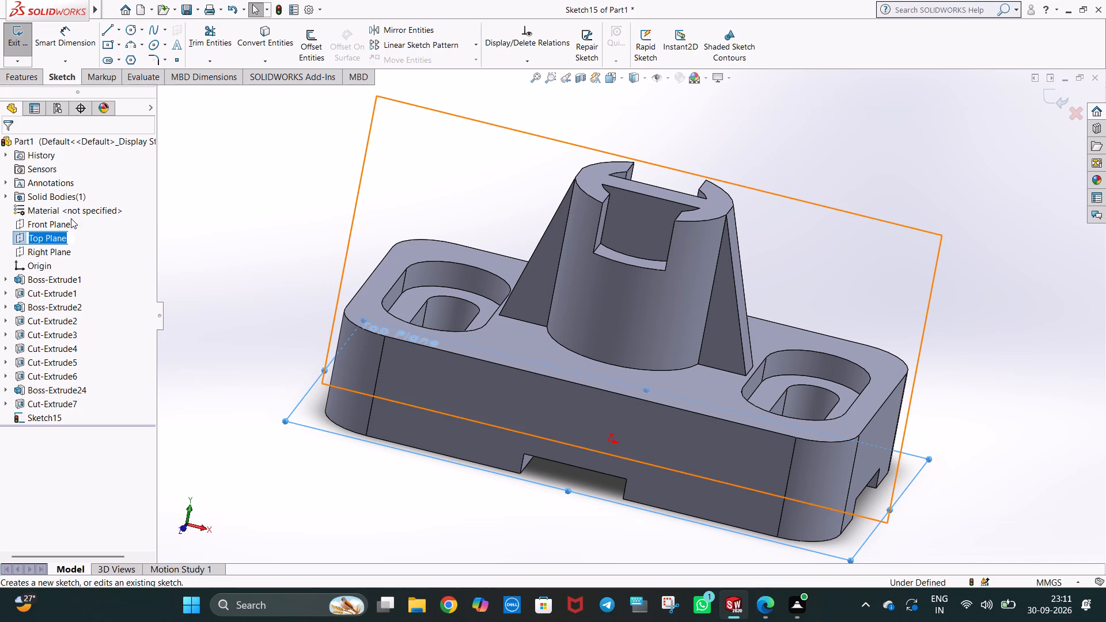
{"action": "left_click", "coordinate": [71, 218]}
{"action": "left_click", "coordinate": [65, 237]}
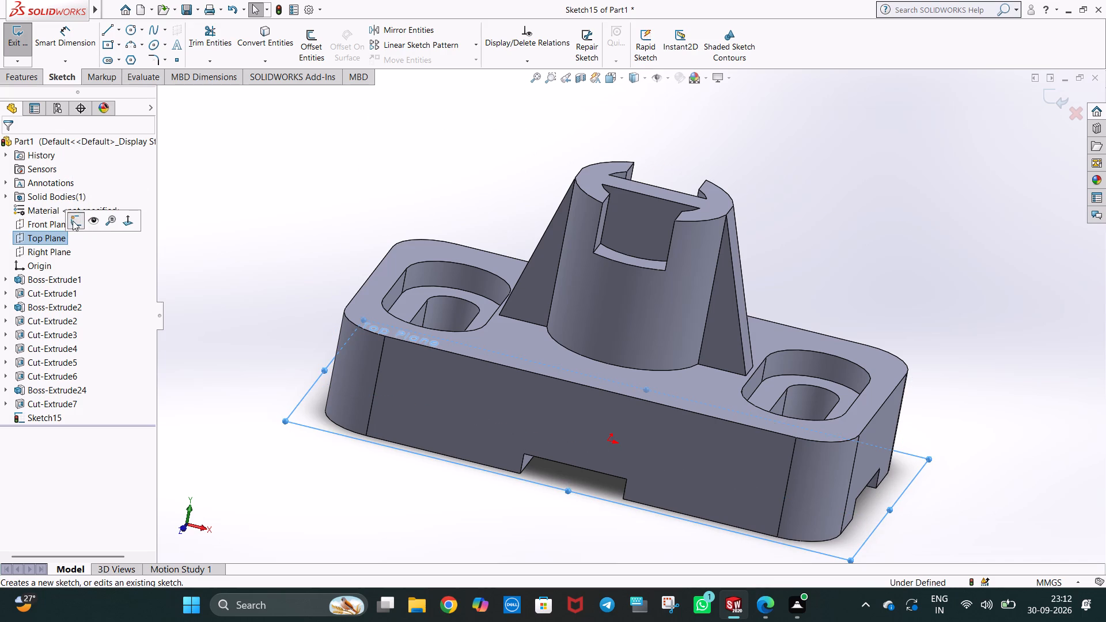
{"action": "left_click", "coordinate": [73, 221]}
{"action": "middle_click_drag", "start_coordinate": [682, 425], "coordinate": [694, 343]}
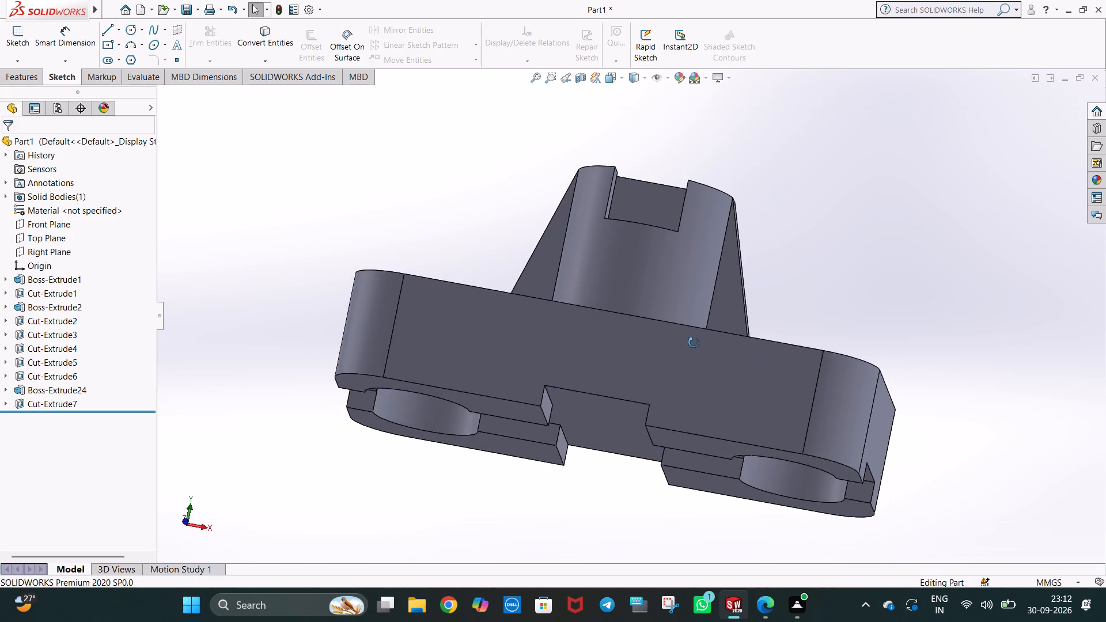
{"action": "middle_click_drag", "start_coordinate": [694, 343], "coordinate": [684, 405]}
Start a new sketch on the Top Plane.
{"action": "left_click", "coordinate": [52, 236]}
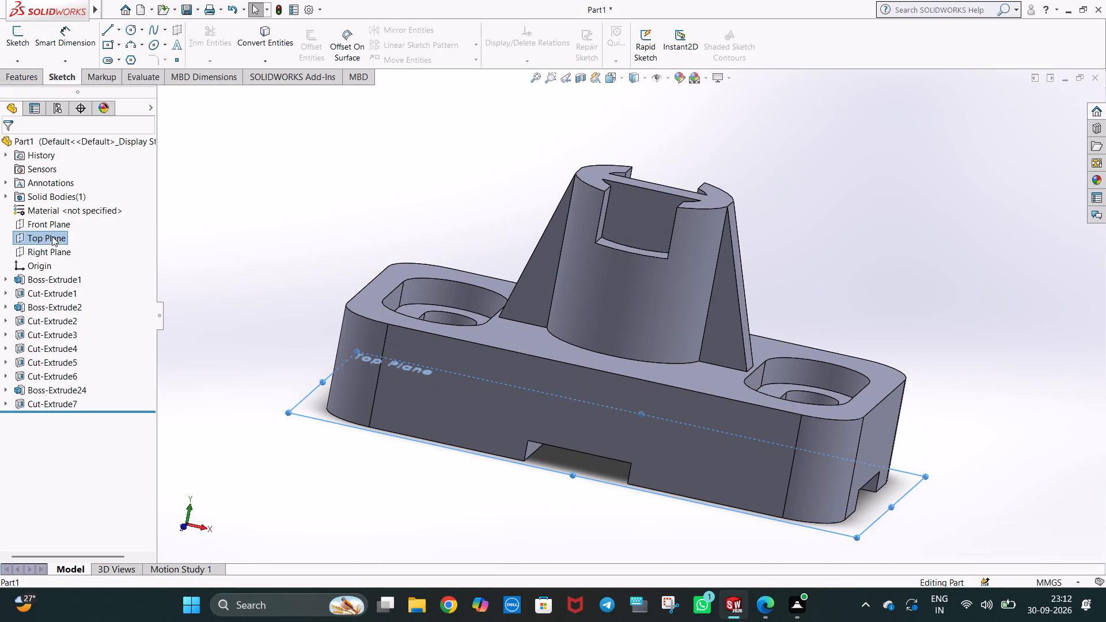
{"action": "left_click", "coordinate": [62, 222]}
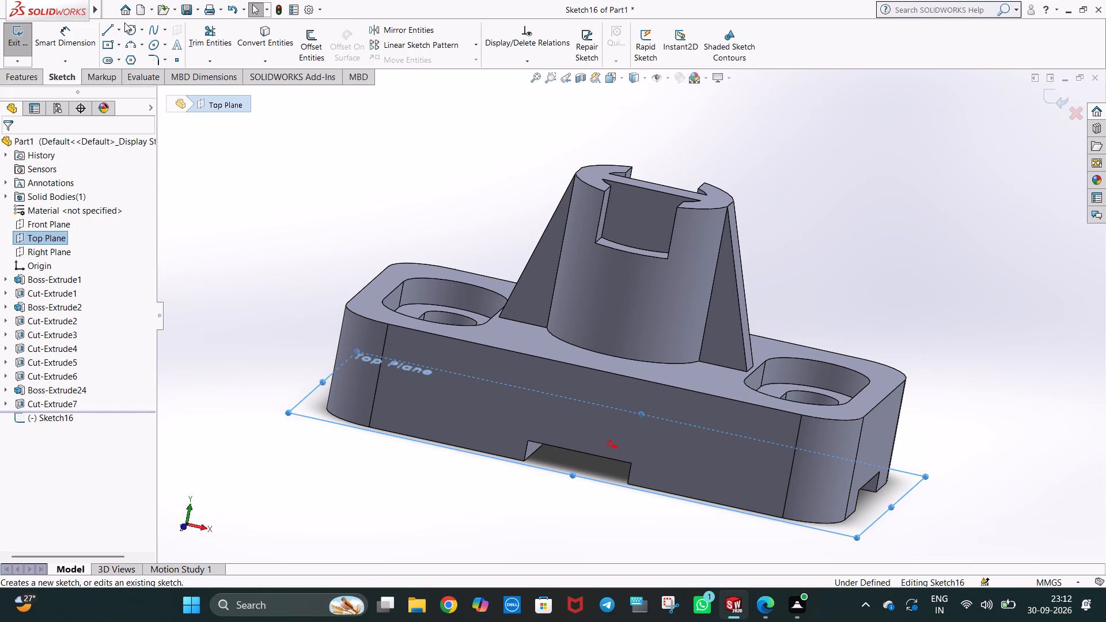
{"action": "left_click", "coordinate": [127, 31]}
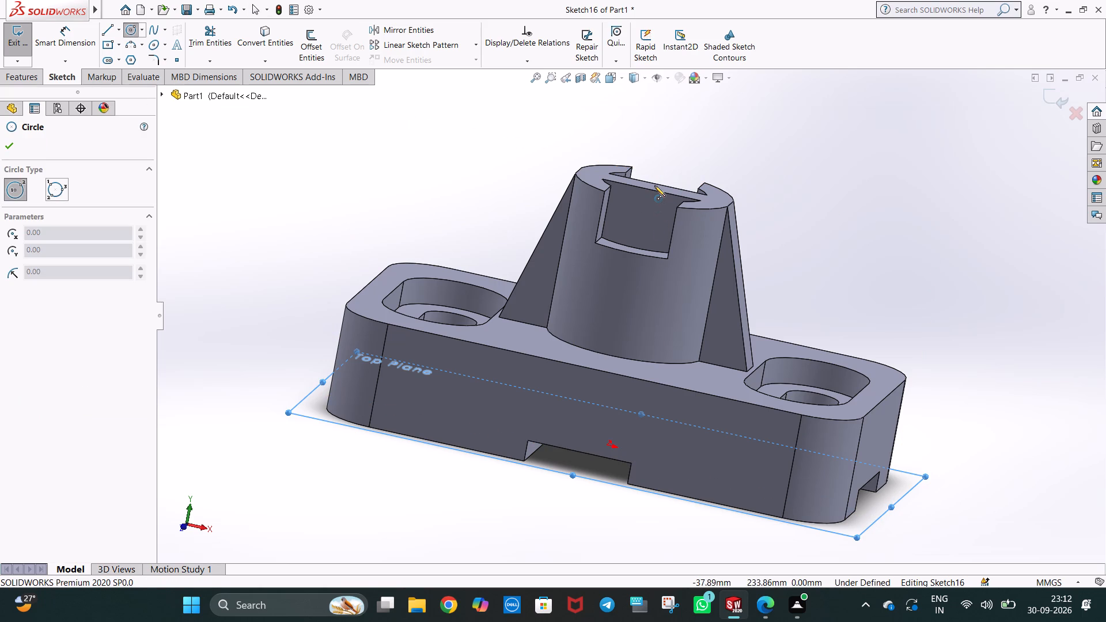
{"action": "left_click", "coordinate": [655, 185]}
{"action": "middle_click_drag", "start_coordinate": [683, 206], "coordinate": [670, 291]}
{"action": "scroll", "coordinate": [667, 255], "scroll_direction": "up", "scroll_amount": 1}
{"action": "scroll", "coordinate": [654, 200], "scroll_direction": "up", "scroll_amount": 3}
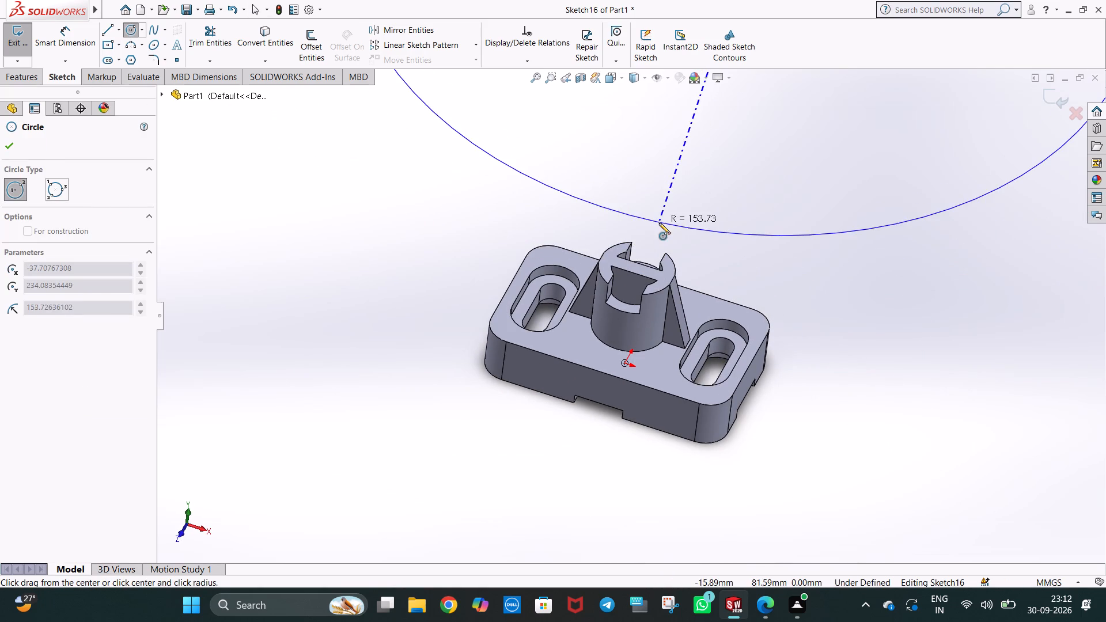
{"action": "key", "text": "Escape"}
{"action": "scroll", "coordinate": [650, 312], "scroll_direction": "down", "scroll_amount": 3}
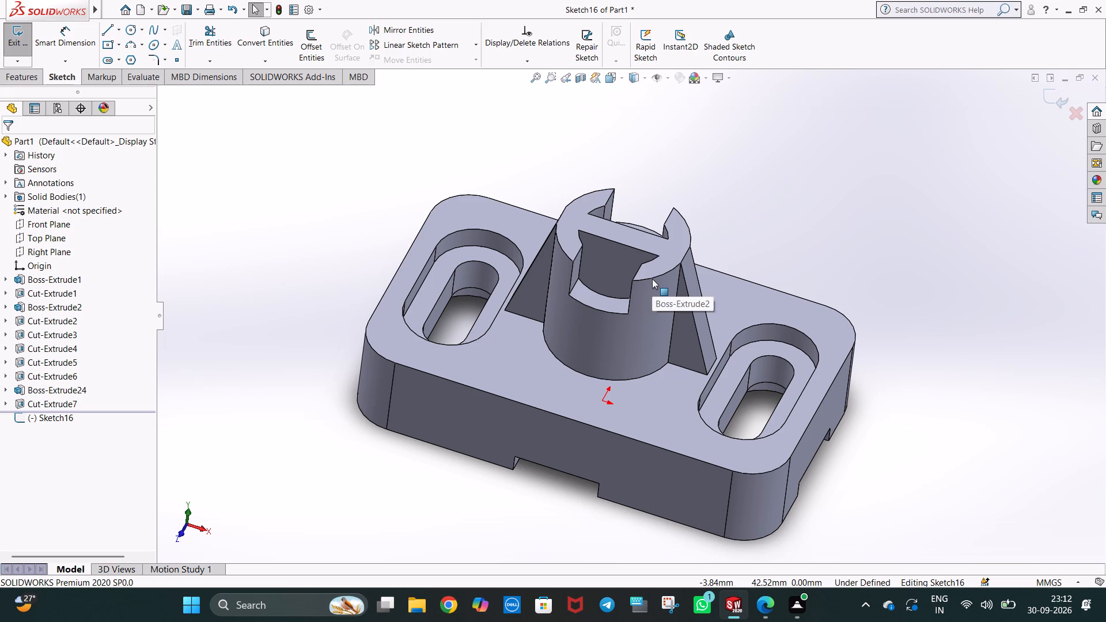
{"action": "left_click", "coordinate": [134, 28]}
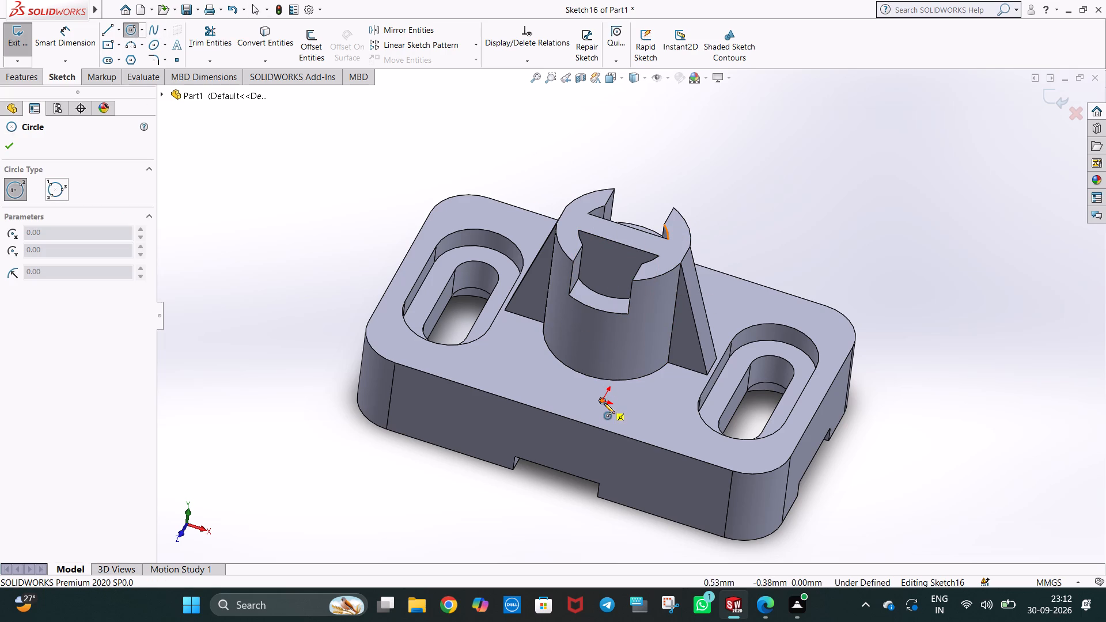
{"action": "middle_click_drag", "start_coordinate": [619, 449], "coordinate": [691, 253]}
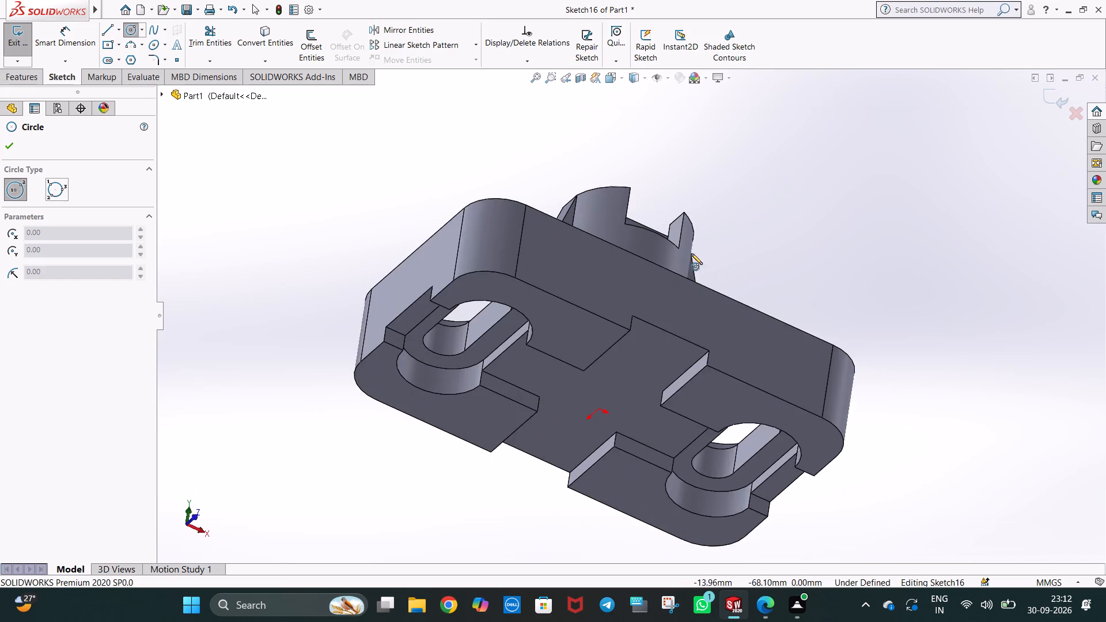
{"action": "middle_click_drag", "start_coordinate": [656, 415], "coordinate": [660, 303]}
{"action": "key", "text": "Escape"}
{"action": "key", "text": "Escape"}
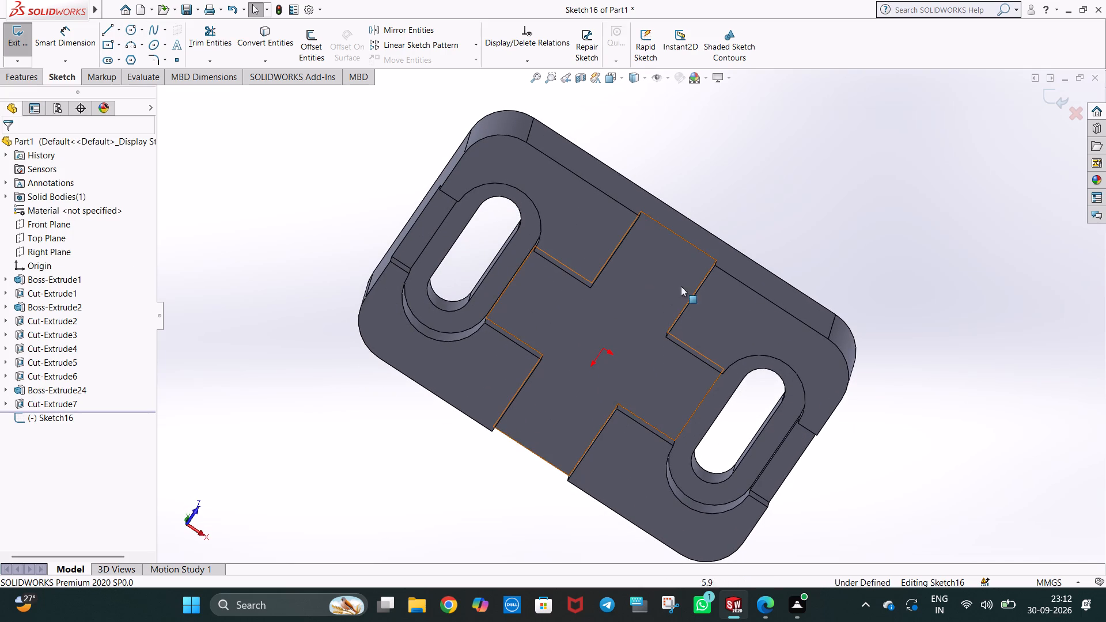
Examine the block from below, from the front and from above, checking the boss and its slots against the sketch plane.
{"action": "middle_click_drag", "start_coordinate": [702, 256], "coordinate": [664, 388]}
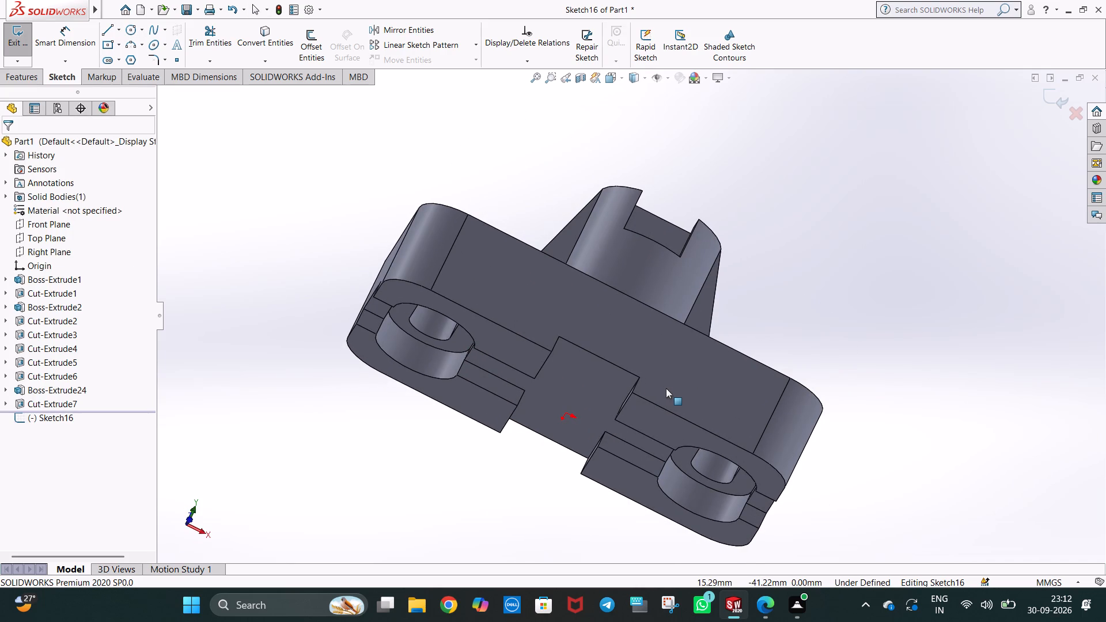
{"action": "middle_click_drag", "start_coordinate": [662, 312], "coordinate": [612, 429]}
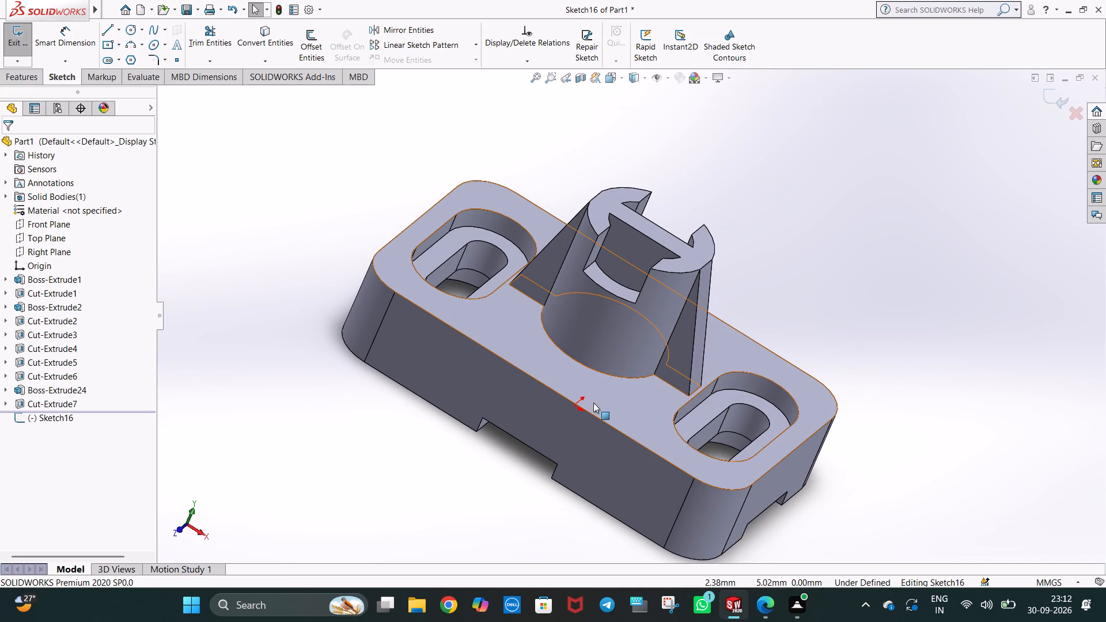
{"action": "key", "text": "ctrl+1"}
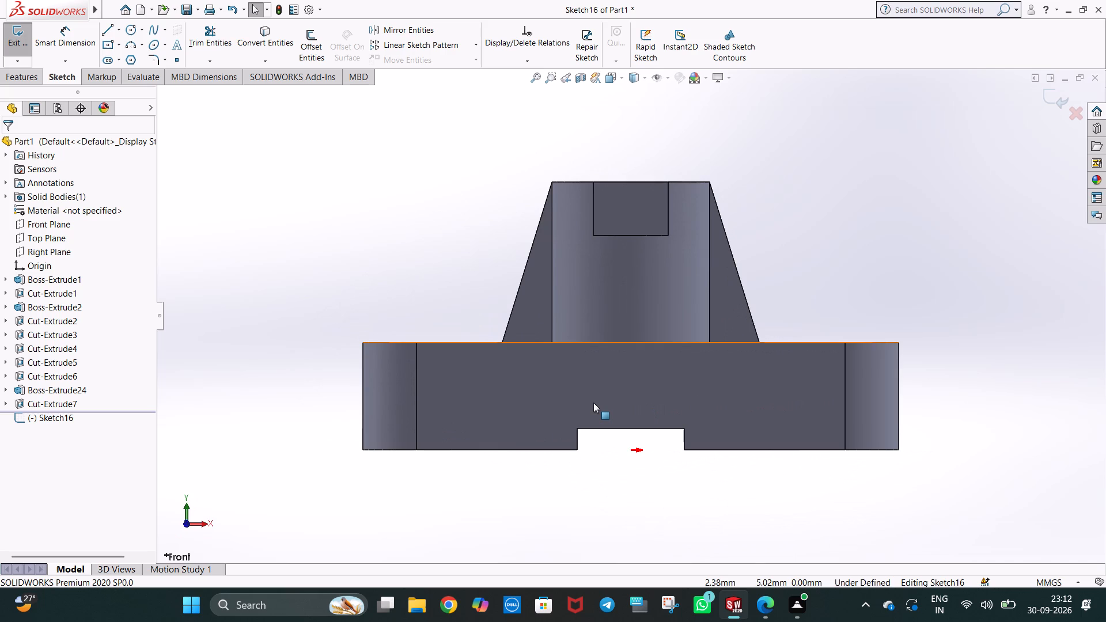
{"action": "left_click", "coordinate": [841, 203]}
{"action": "middle_click_drag", "start_coordinate": [745, 221], "coordinate": [744, 226]}
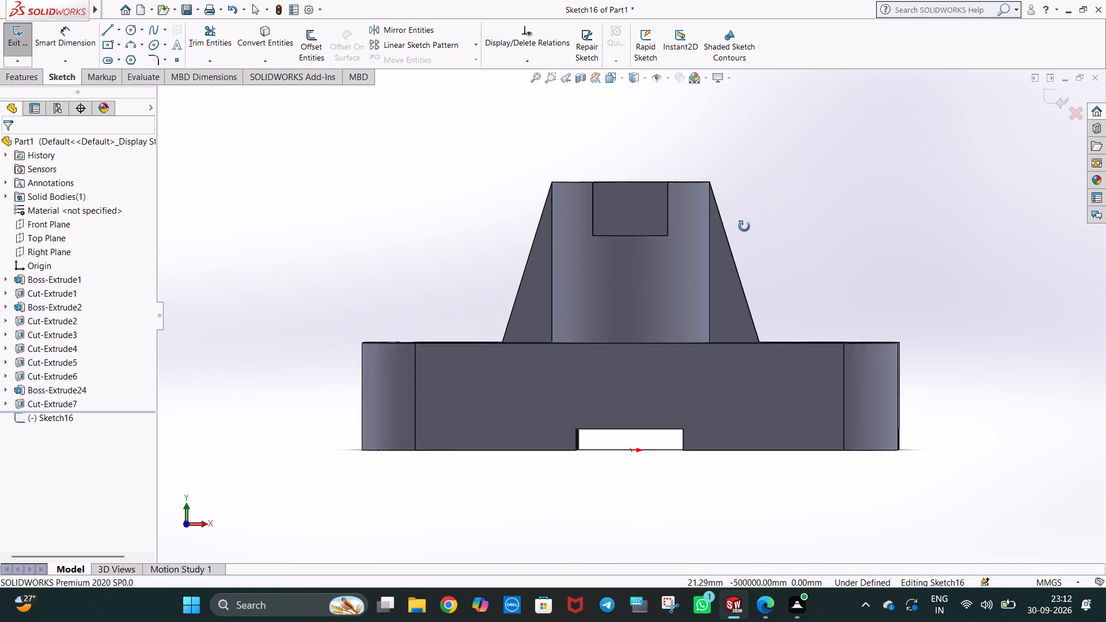
{"action": "middle_click_drag", "start_coordinate": [744, 226], "coordinate": [724, 505]}
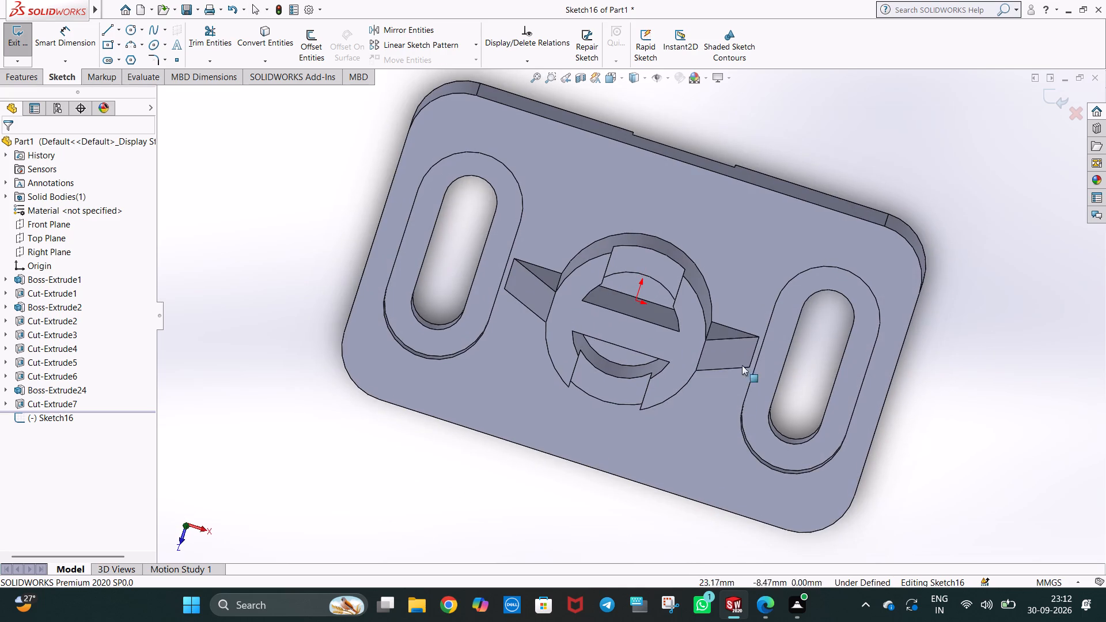
{"action": "middle_click", "coordinate": [744, 348]}
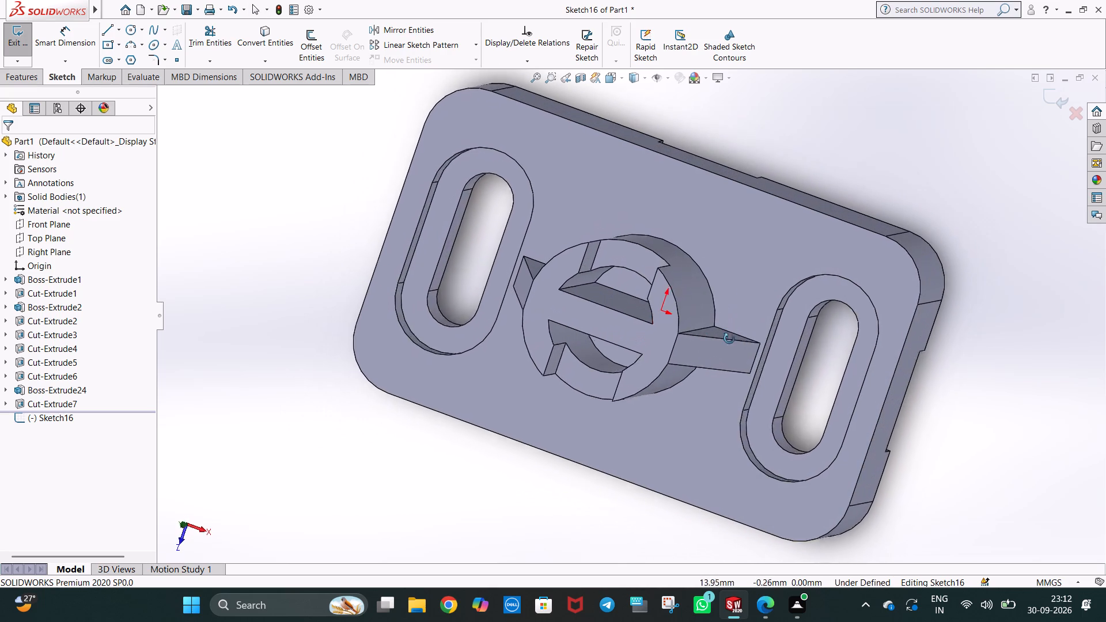
{"action": "right_click", "coordinate": [633, 327]}
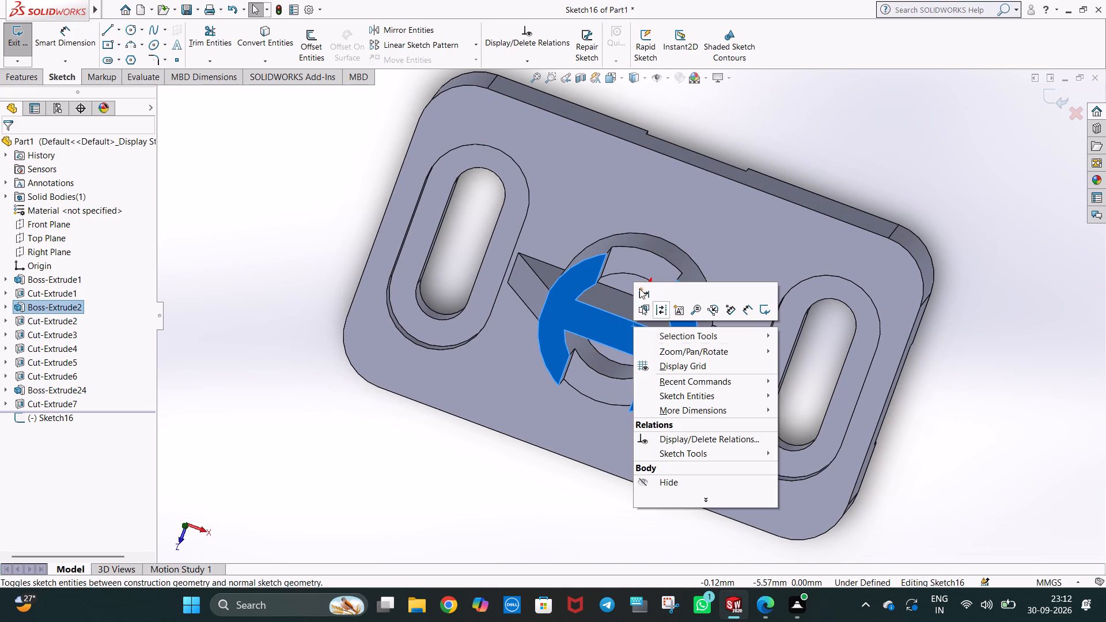
{"action": "left_click", "coordinate": [712, 99]}
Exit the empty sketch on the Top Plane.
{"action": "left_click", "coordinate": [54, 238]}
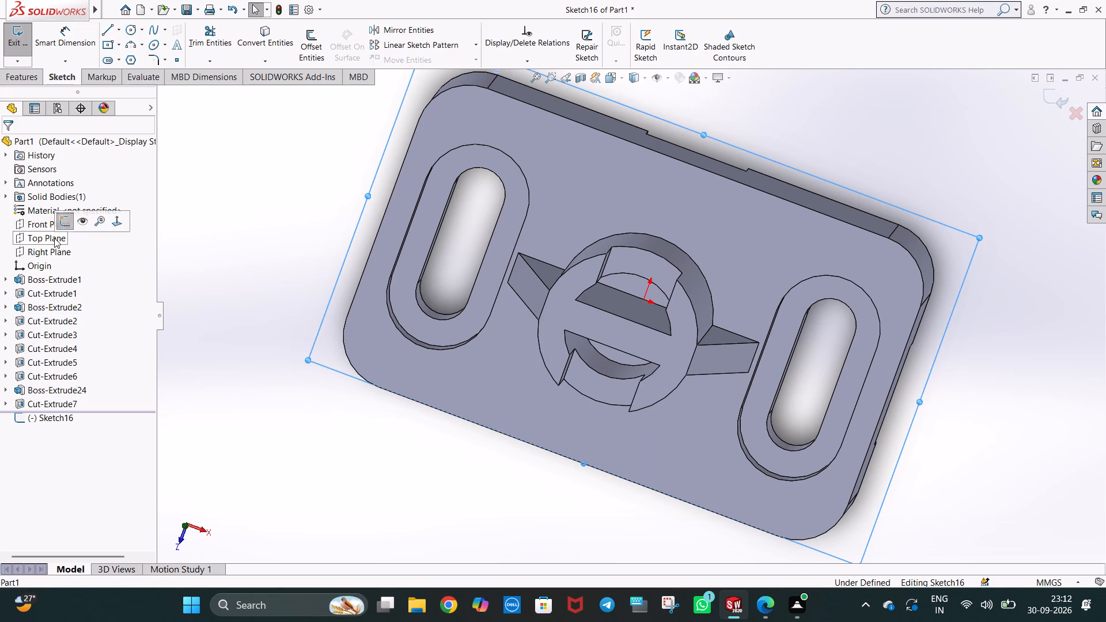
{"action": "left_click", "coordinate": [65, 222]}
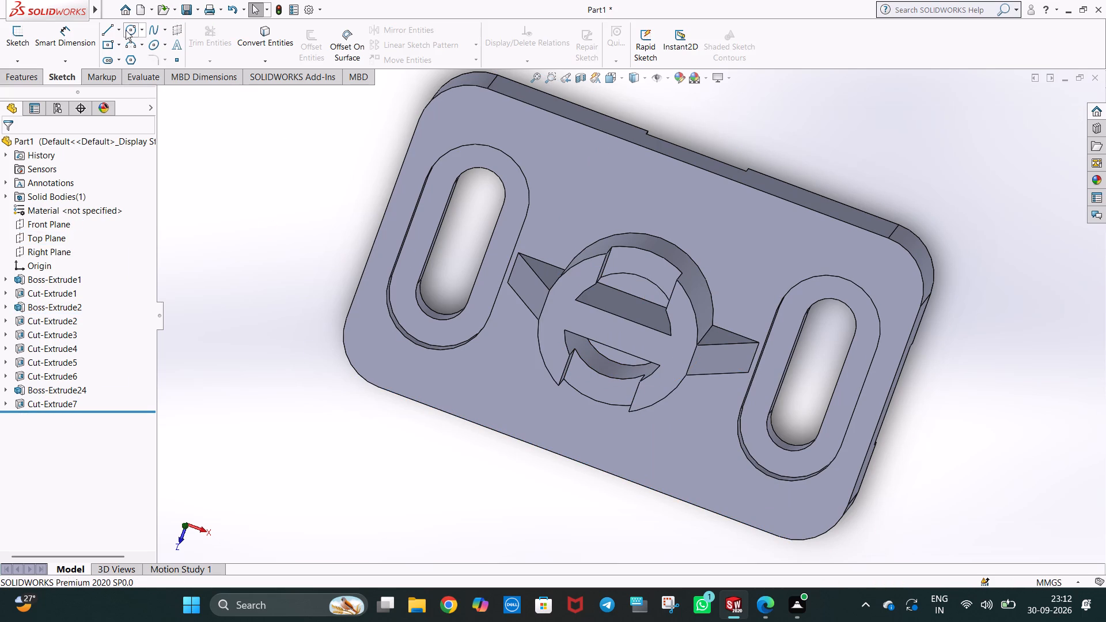
Sketch a circle of 10 mm radius centred on the origin, on the floor face inside the boss.
{"action": "left_click", "coordinate": [126, 30]}
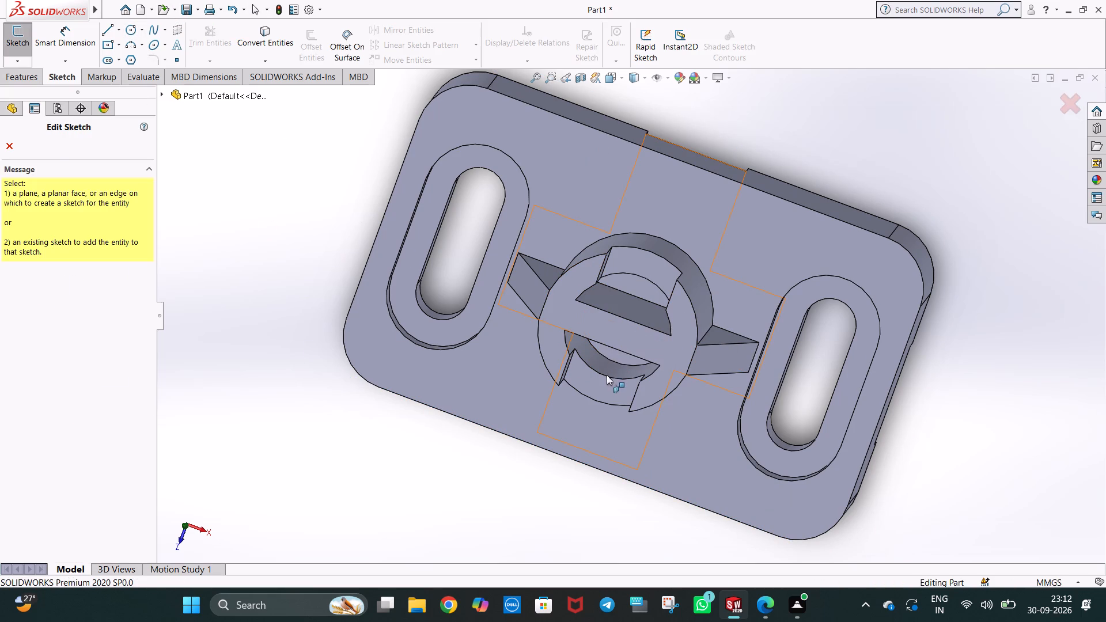
{"action": "left_click", "coordinate": [611, 359]}
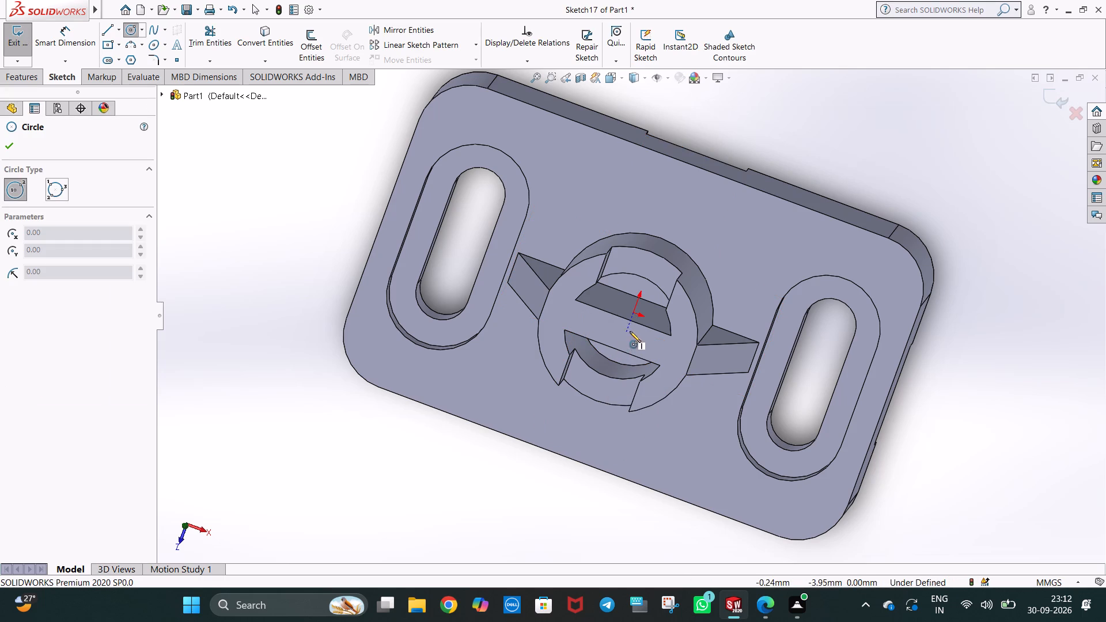
{"action": "middle_click_drag", "start_coordinate": [657, 348], "coordinate": [737, 217]}
{"action": "middle_click_drag", "start_coordinate": [629, 454], "coordinate": [550, 385]}
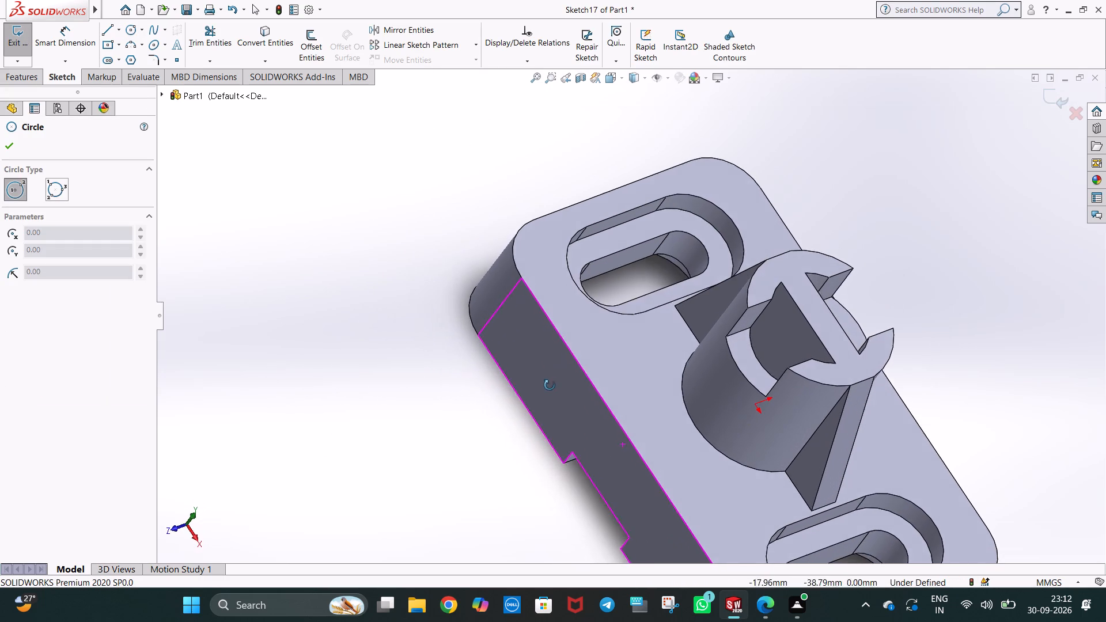
{"action": "middle_click_drag", "start_coordinate": [550, 385], "coordinate": [550, 386]}
{"action": "middle_click_drag", "start_coordinate": [832, 340], "coordinate": [782, 367]}
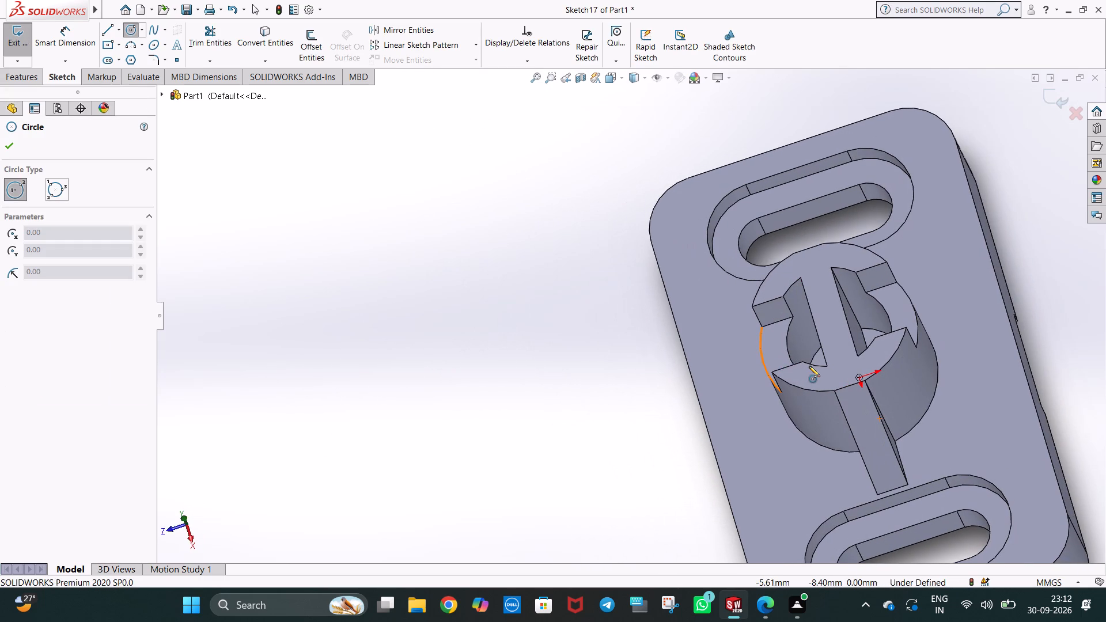
{"action": "key", "text": "ctrl+5"}
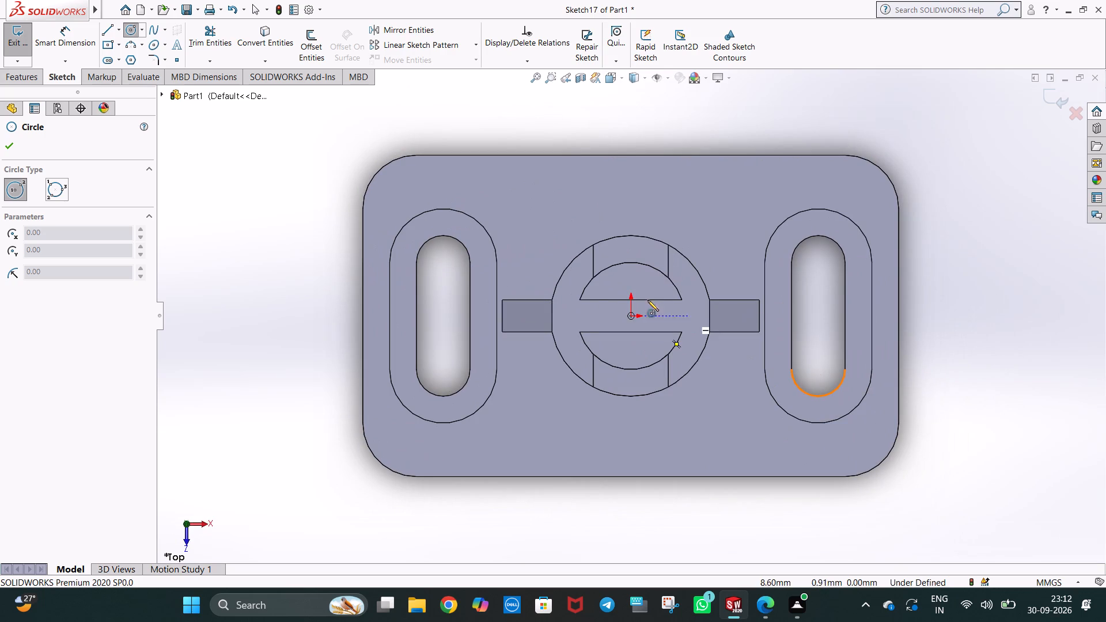
{"action": "left_click", "coordinate": [630, 316]}
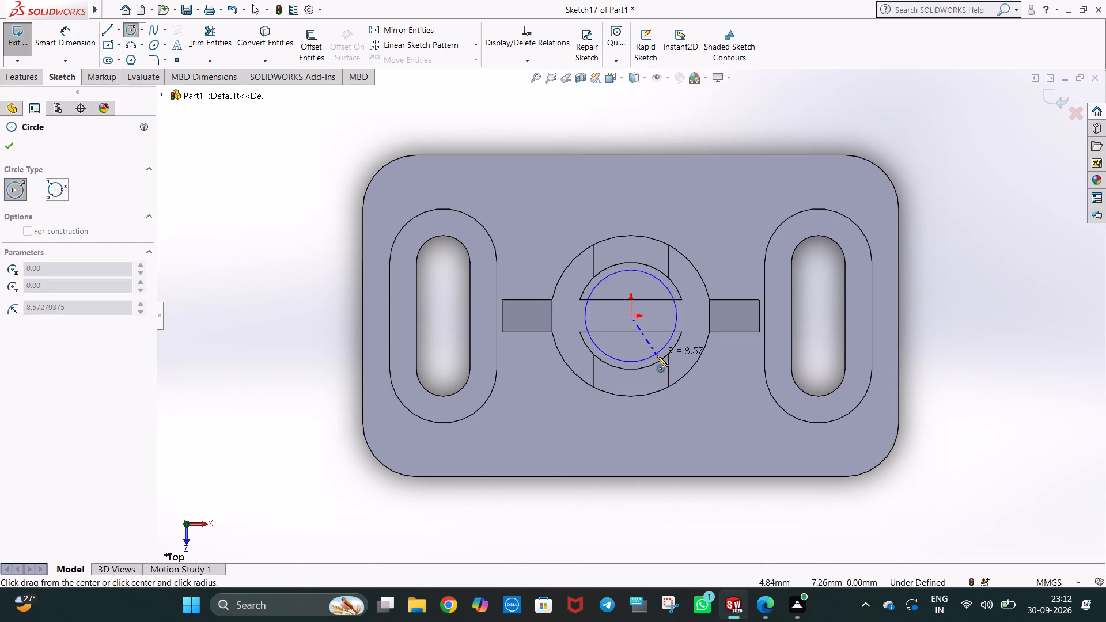
{"action": "left_click", "coordinate": [661, 361]}
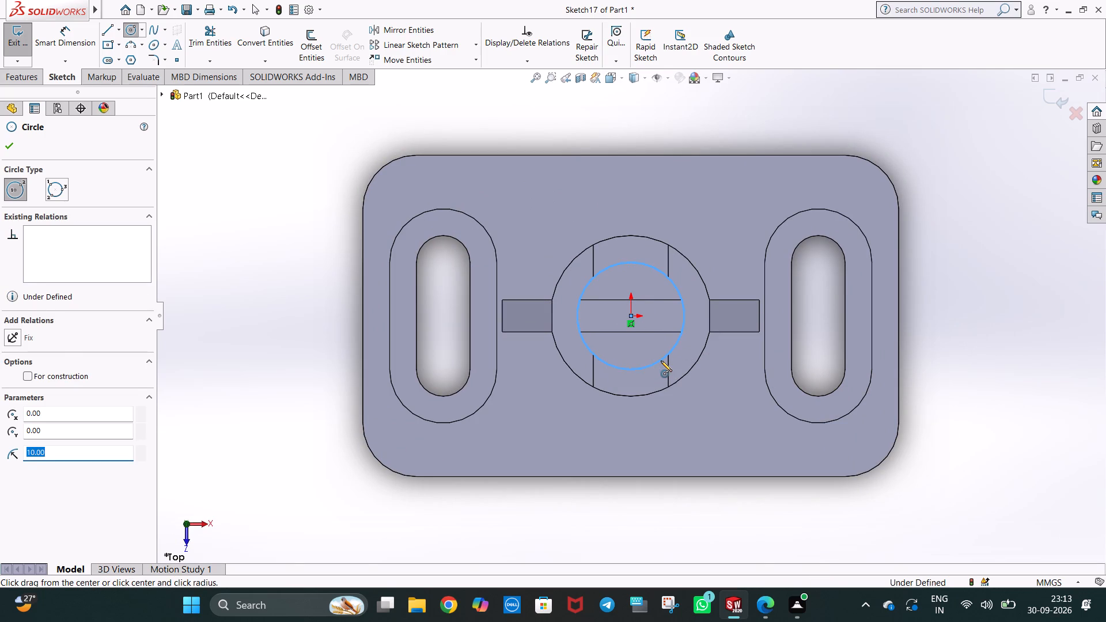
{"action": "key", "text": "Escape"}
Dimension the circle's diameter as 20 mm.
{"action": "left_click", "coordinate": [89, 45]}
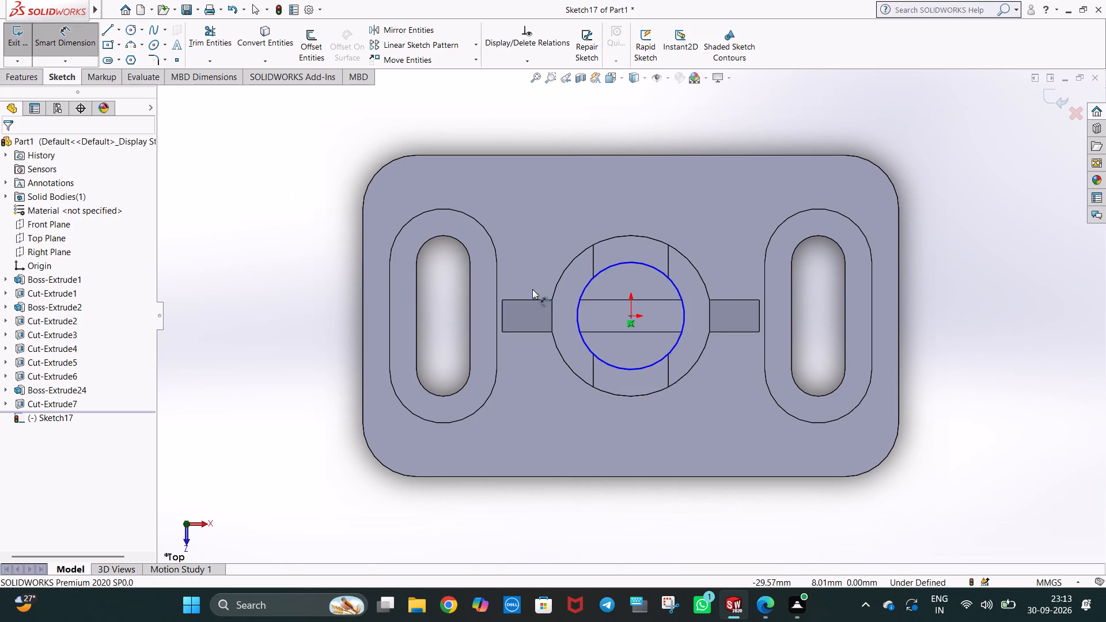
{"action": "left_click", "coordinate": [675, 285]}
{"action": "left_click", "coordinate": [641, 308]}
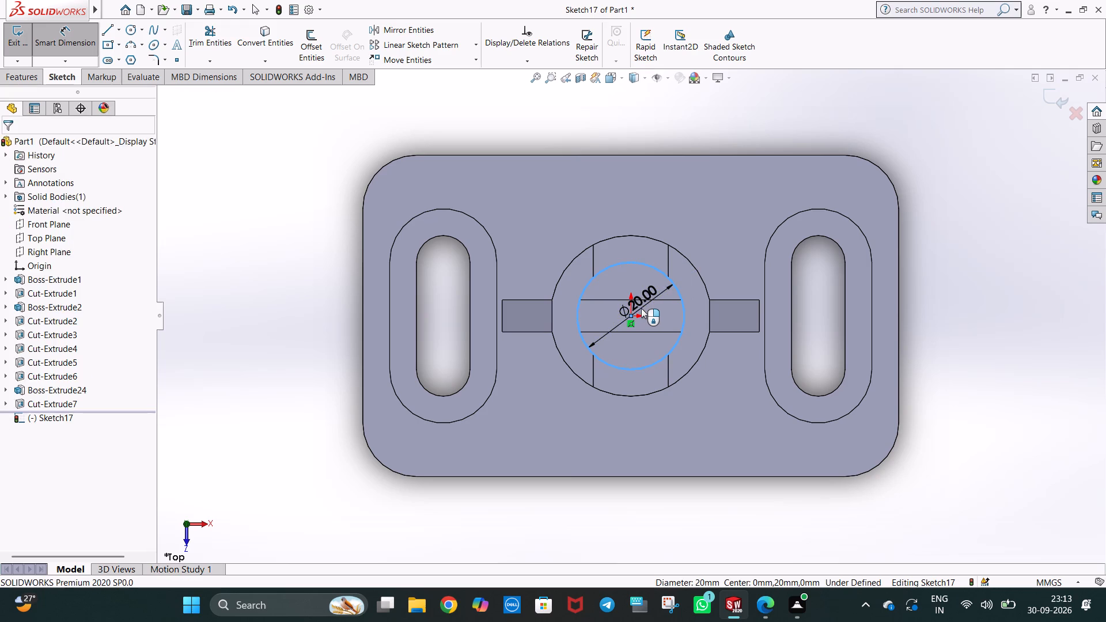
{"action": "left_click", "coordinate": [589, 294]}
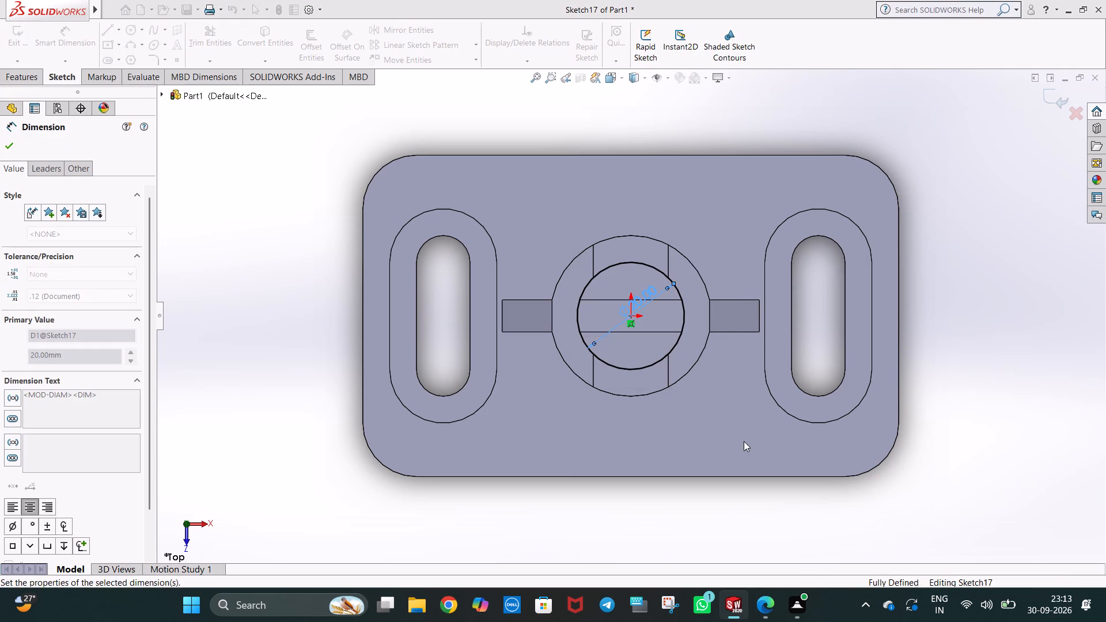
Cut-extrude the 20 mm circle as a 48 mm blind cut in the reversed direction, upward through the boss.
{"action": "middle_click_drag", "start_coordinate": [763, 473], "coordinate": [756, 363]}
{"action": "middle_click_drag", "start_coordinate": [708, 468], "coordinate": [704, 318]}
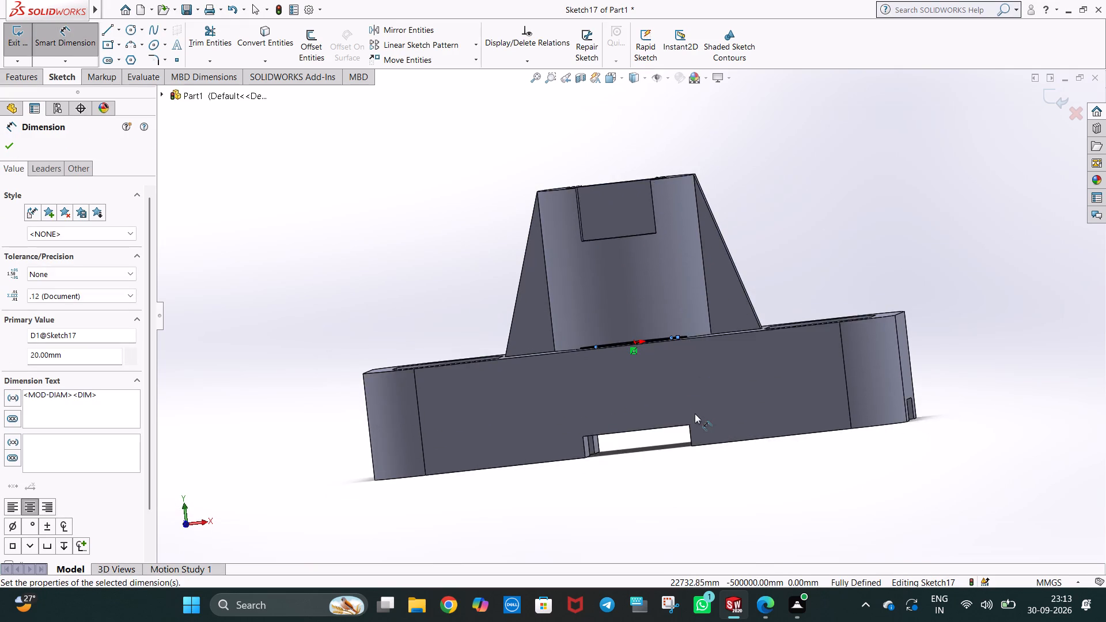
{"action": "middle_click_drag", "start_coordinate": [695, 414], "coordinate": [684, 490]}
{"action": "middle_click_drag", "start_coordinate": [649, 123], "coordinate": [660, 180]}
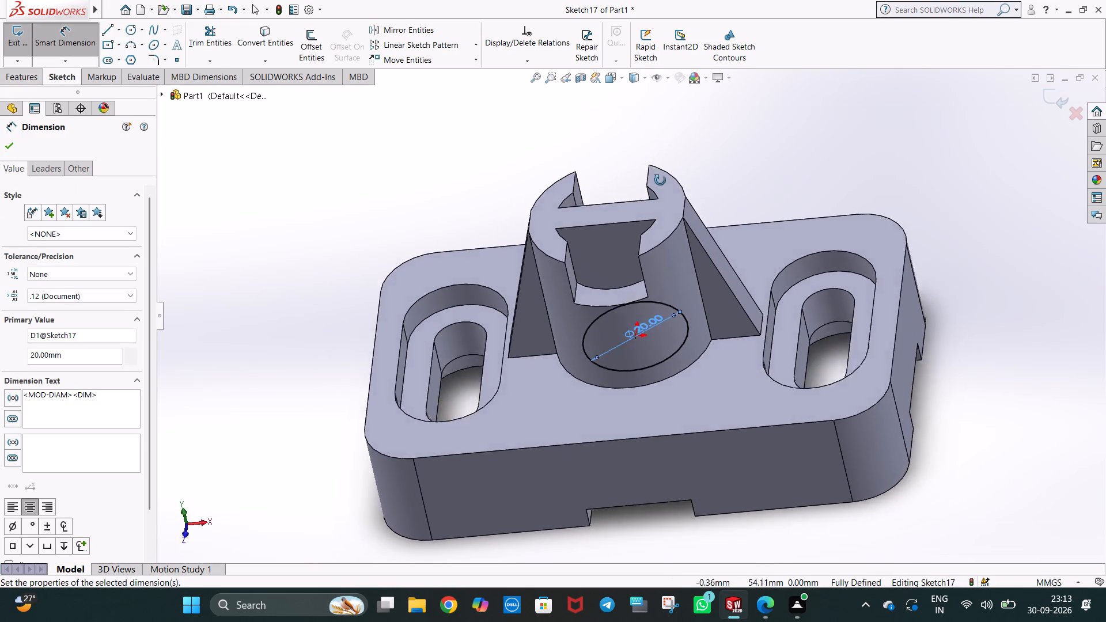
{"action": "middle_click_drag", "start_coordinate": [660, 180], "coordinate": [671, 287]}
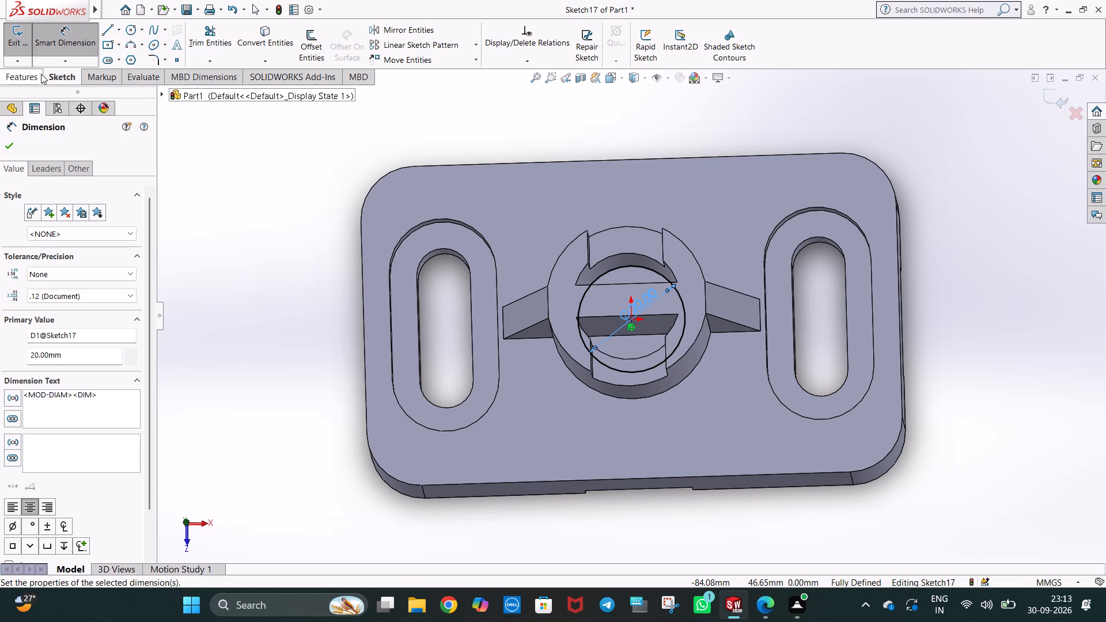
{"action": "left_click", "coordinate": [41, 73]}
{"action": "left_click", "coordinate": [190, 44]}
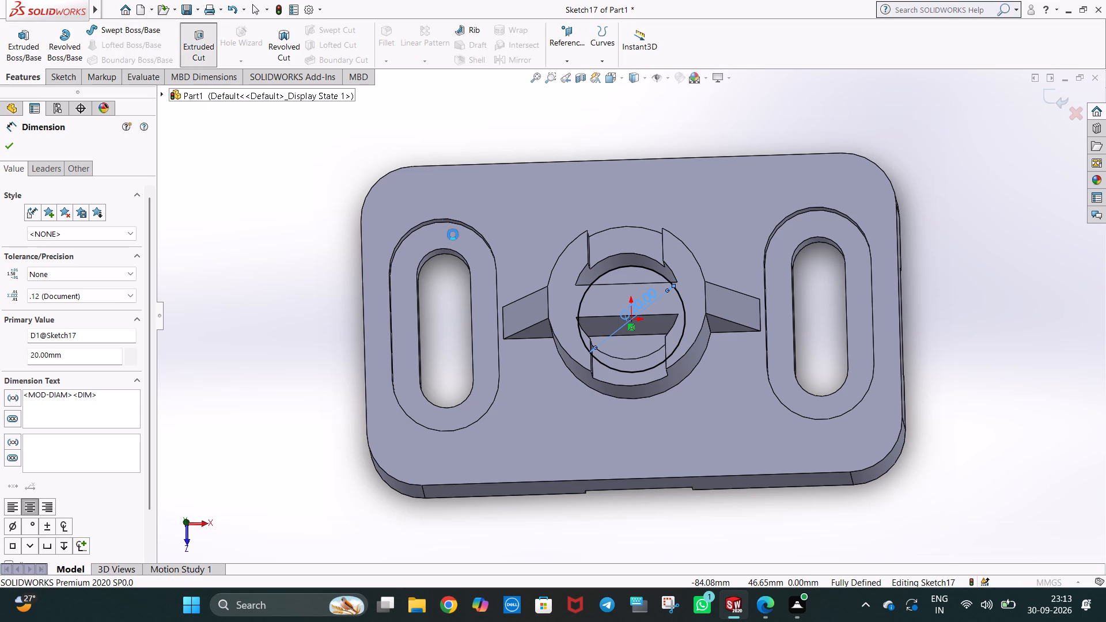
{"action": "middle_click_drag", "start_coordinate": [680, 381], "coordinate": [656, 257]}
{"action": "middle_click_drag", "start_coordinate": [677, 388], "coordinate": [675, 349]}
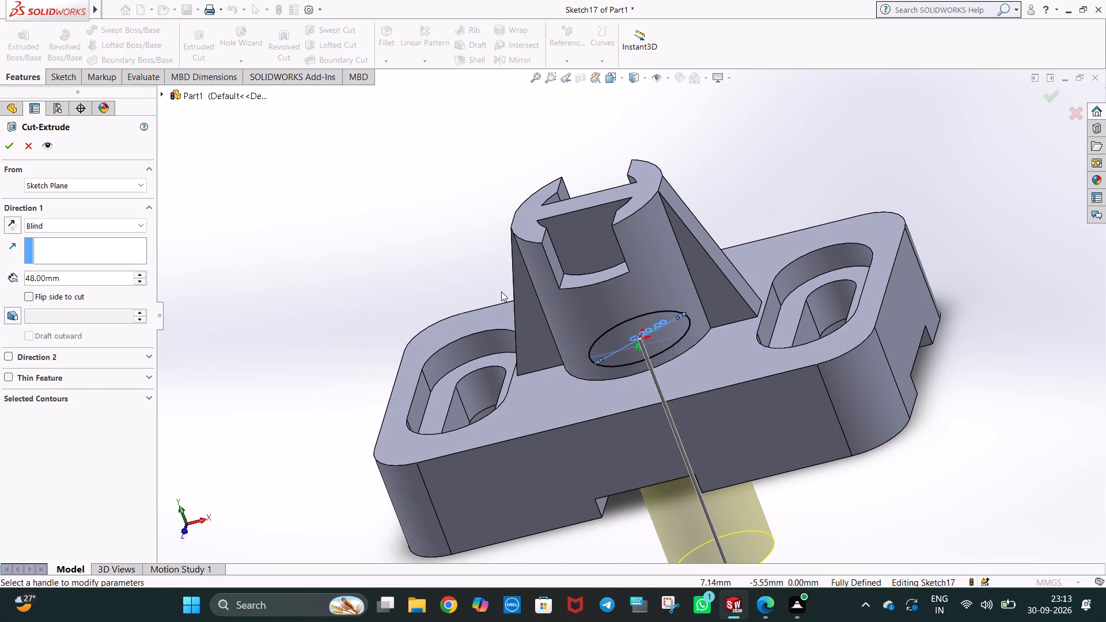
{"action": "left_click", "coordinate": [40, 225]}
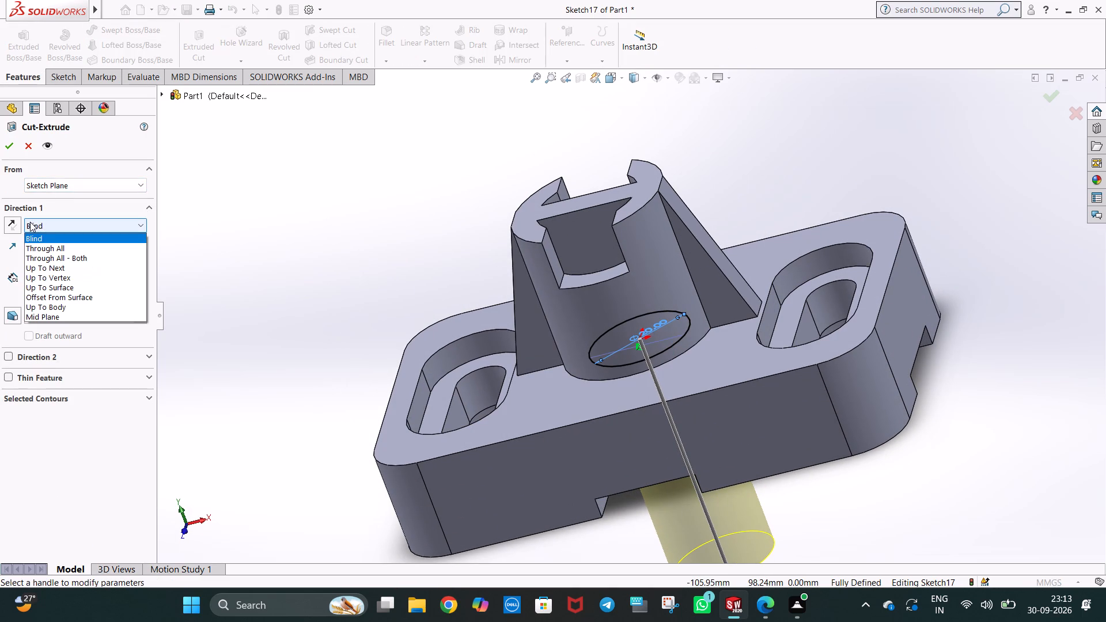
{"action": "left_click", "coordinate": [7, 221]}
{"action": "left_click", "coordinate": [8, 222]}
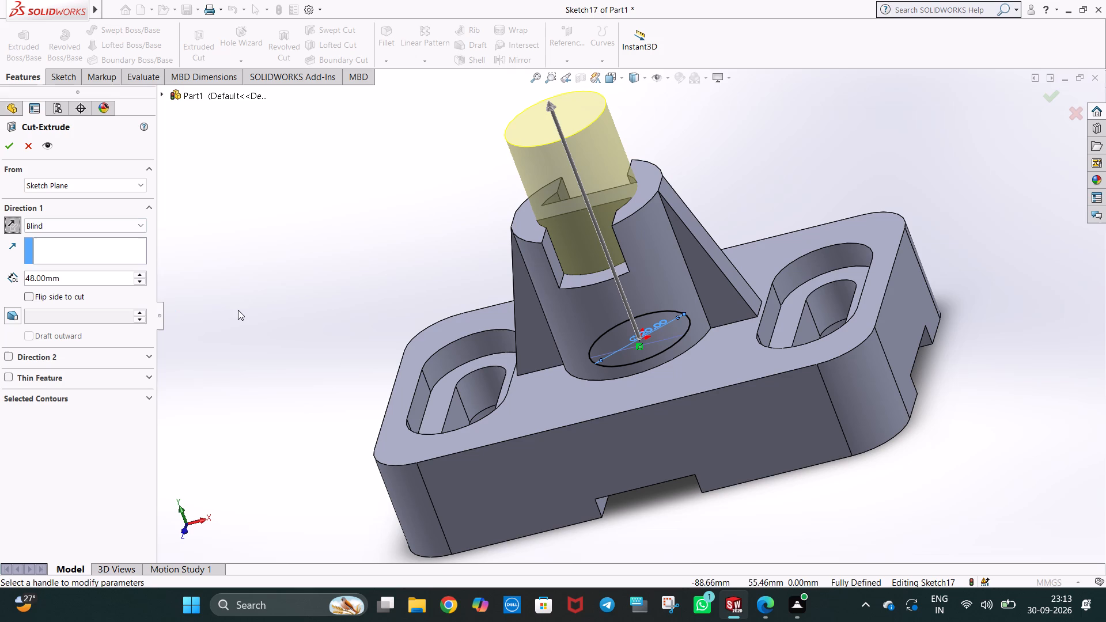
{"action": "left_click", "coordinate": [3, 149]}
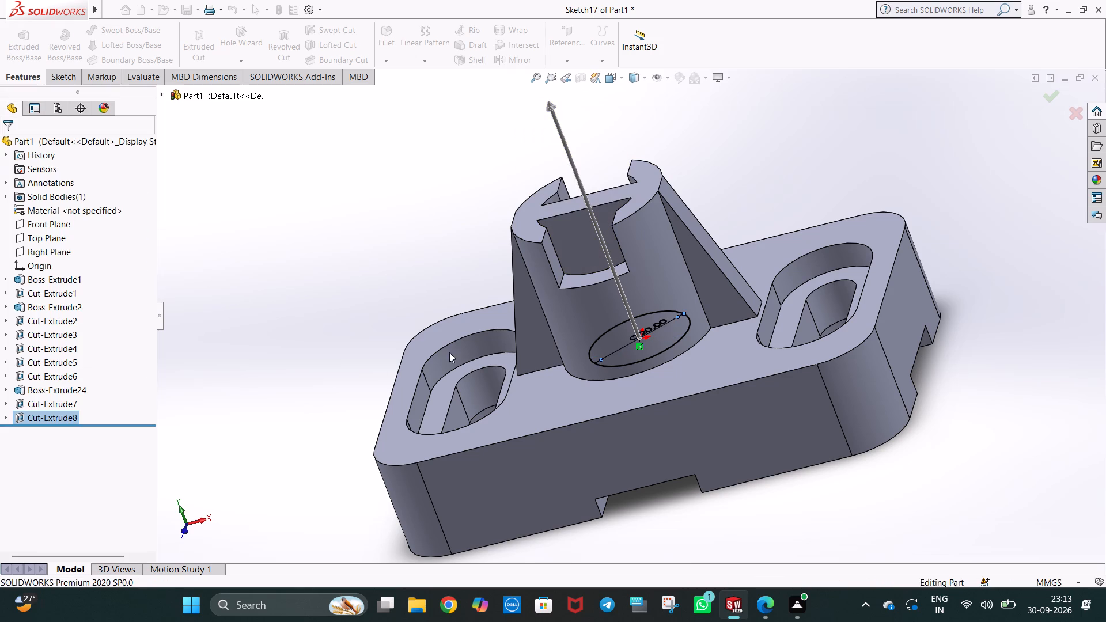
Inspect the bore cut in the boss from above and in the isometric view.
{"action": "middle_click_drag", "start_coordinate": [603, 332], "coordinate": [632, 406]}
{"action": "middle_click_drag", "start_coordinate": [693, 317], "coordinate": [681, 395]}
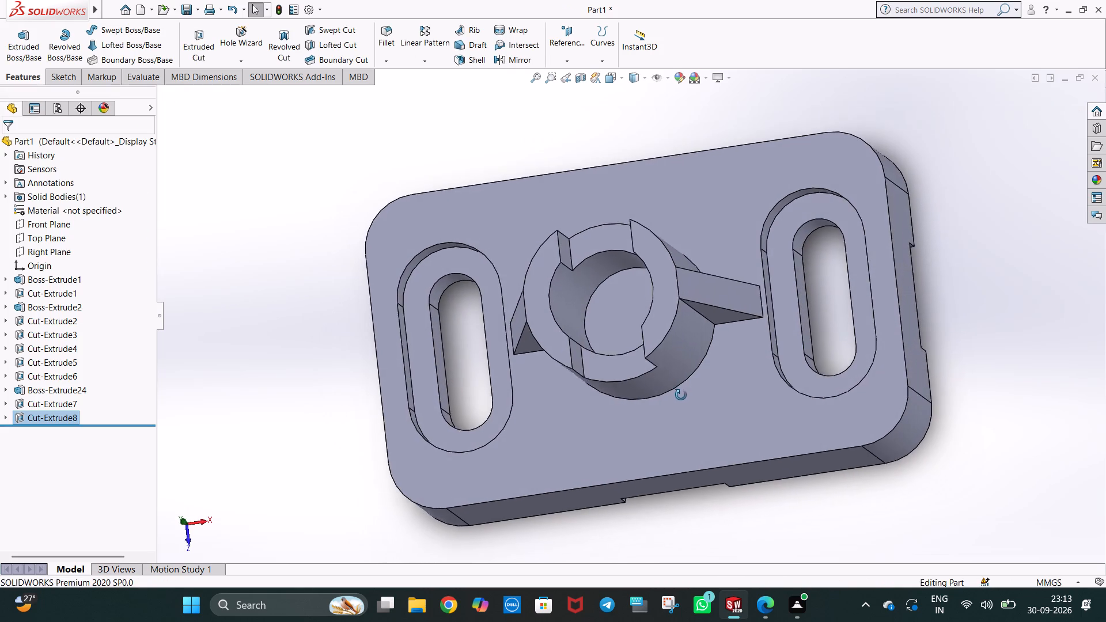
{"action": "middle_click_drag", "start_coordinate": [681, 395], "coordinate": [677, 400]}
{"action": "middle_click", "coordinate": [676, 397]}
{"action": "key", "text": "ctrl+7"}
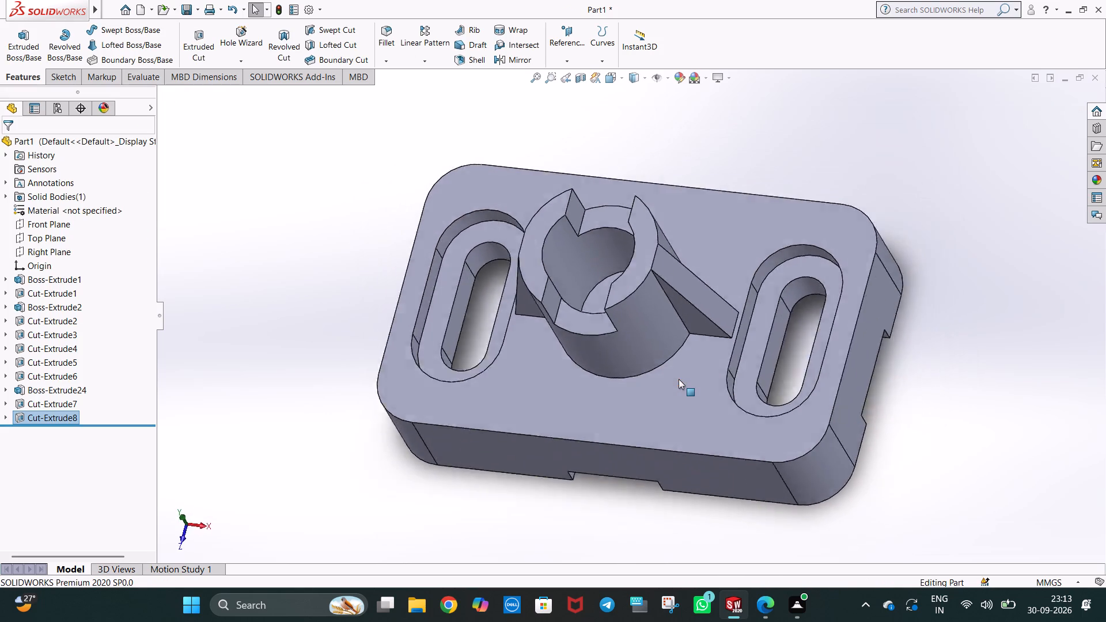
{"action": "key", "text": "Escape"}
{"action": "left_click", "coordinate": [843, 267]}
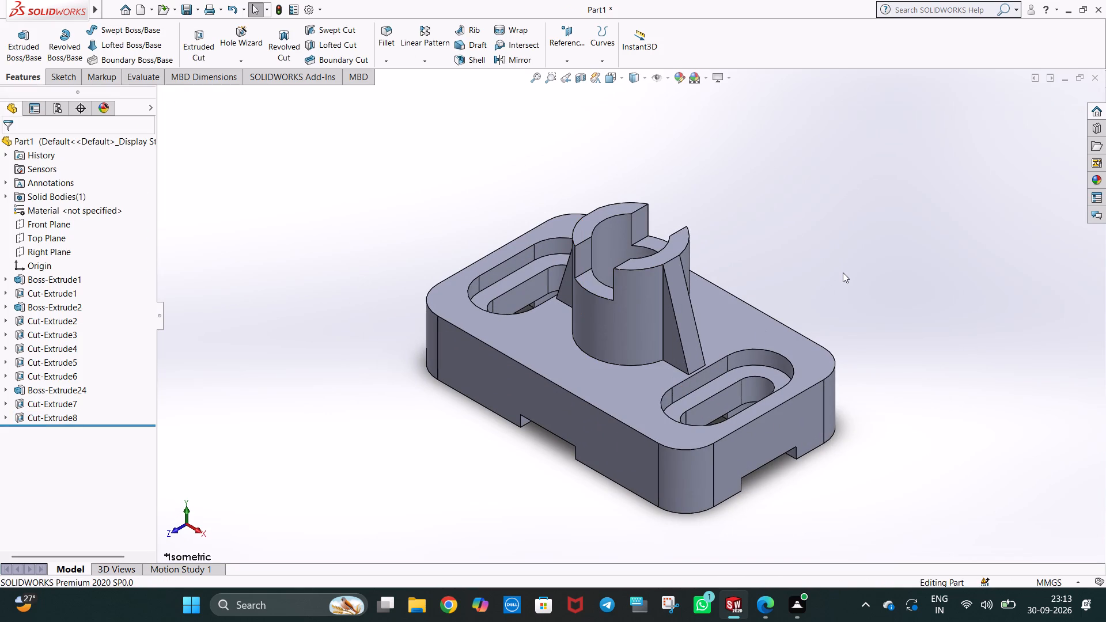
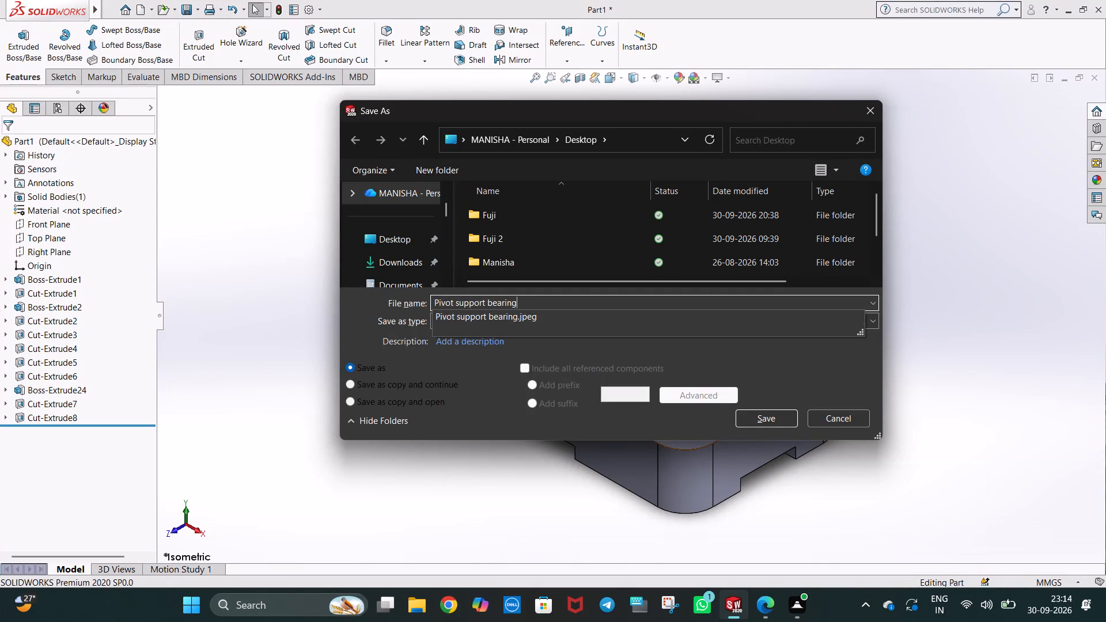
Save the part to the Desktop as "Pivot support bearing" in SOLIDWORKS Part format.
{"action": "left_click", "coordinate": [392, 245]}
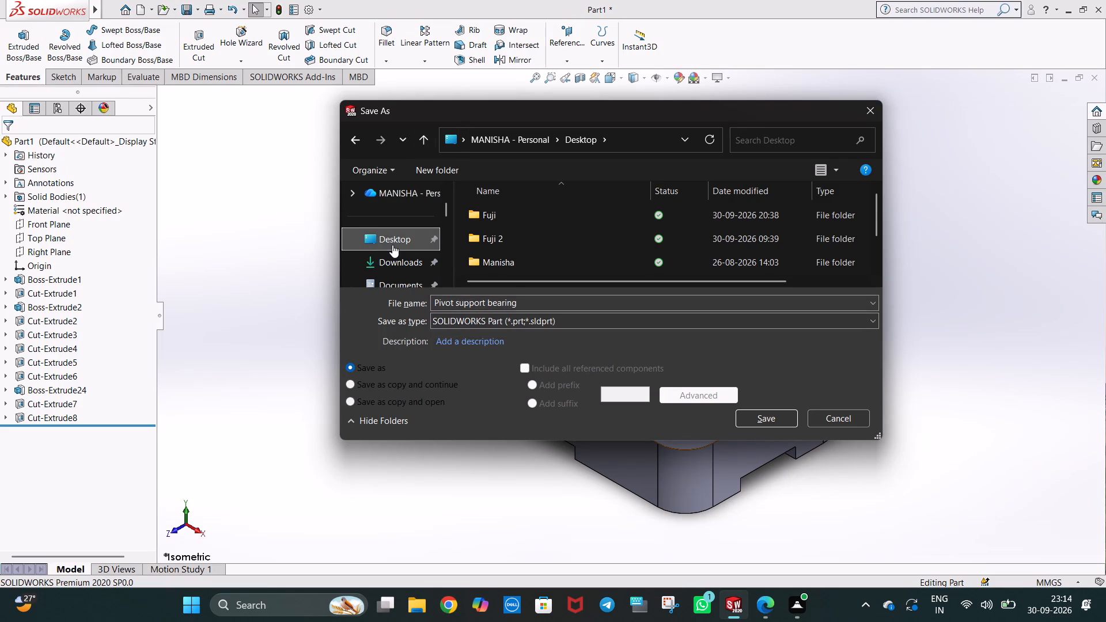
{"action": "left_click", "coordinate": [761, 420]}
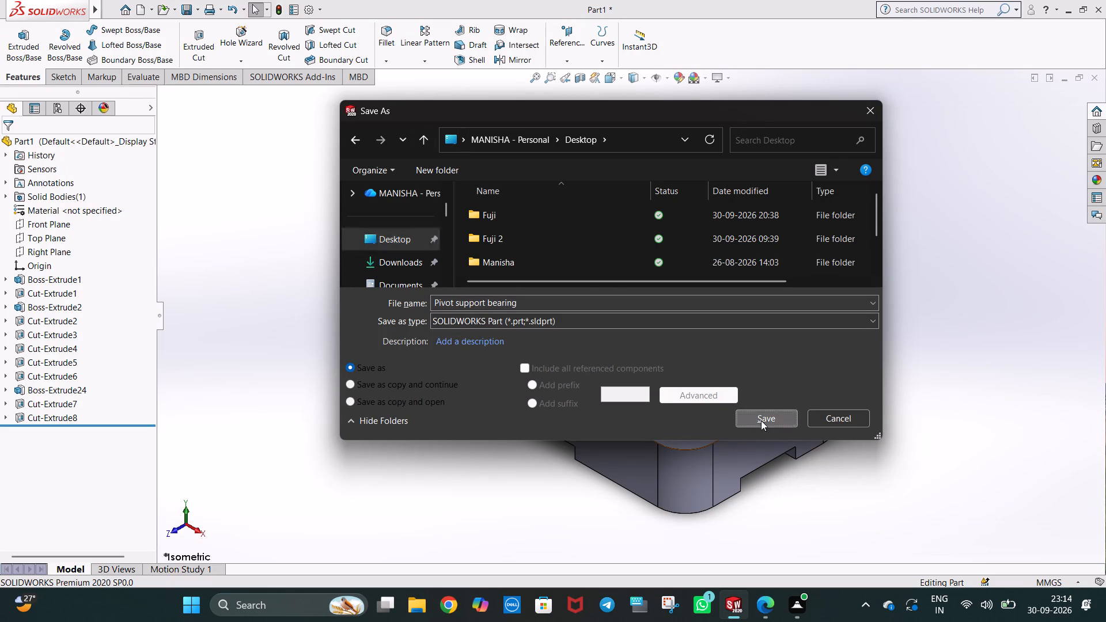
{"action": "left_click", "coordinate": [828, 230]}
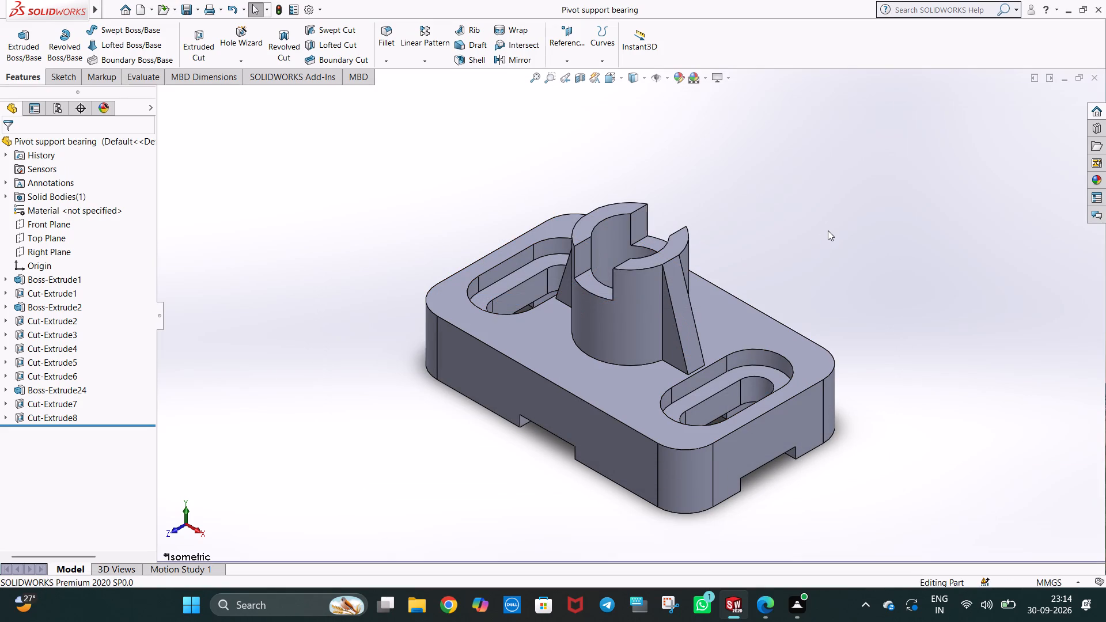
{"action": "key", "text": "ctrl+s"}
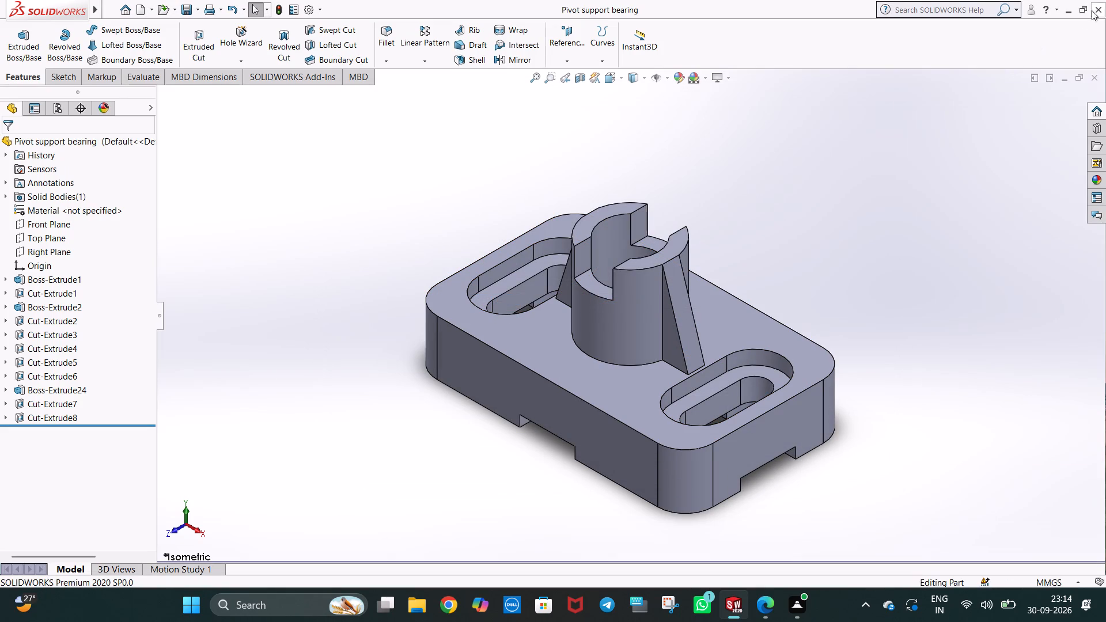
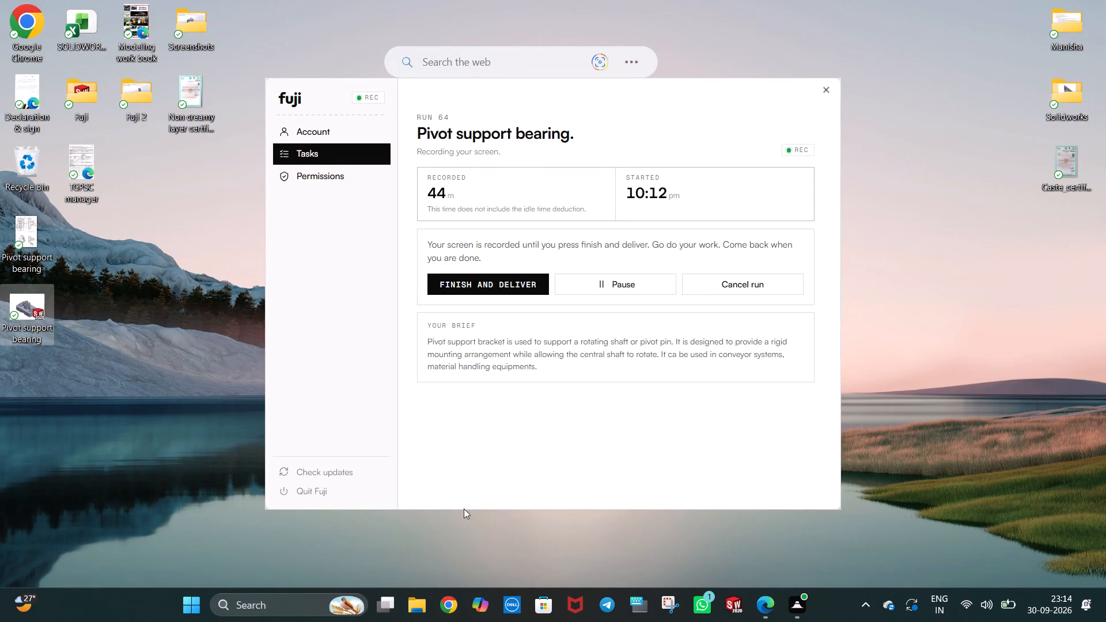
Open the saved "Pivot support bearing" part file from the Desktop in SOLIDWORKS.
{"action": "double_click", "coordinate": [38, 324]}
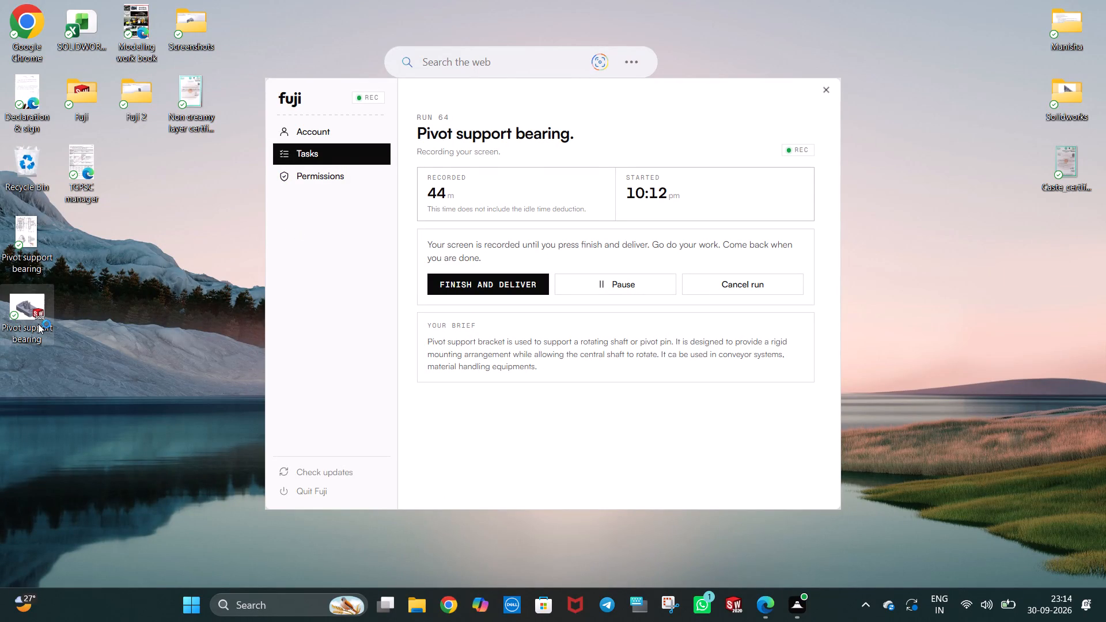
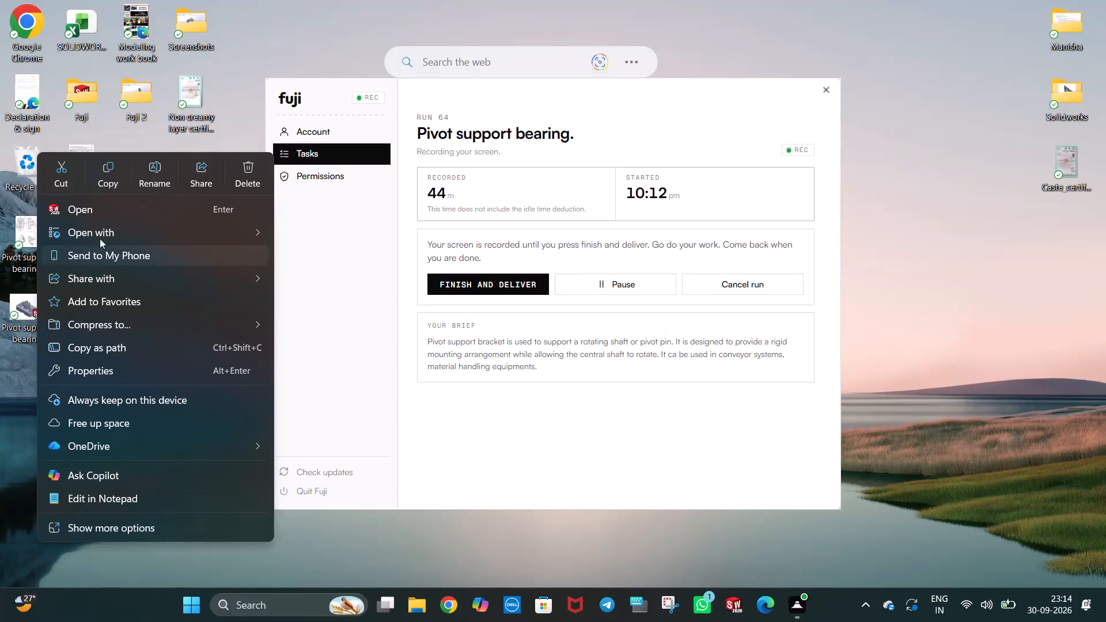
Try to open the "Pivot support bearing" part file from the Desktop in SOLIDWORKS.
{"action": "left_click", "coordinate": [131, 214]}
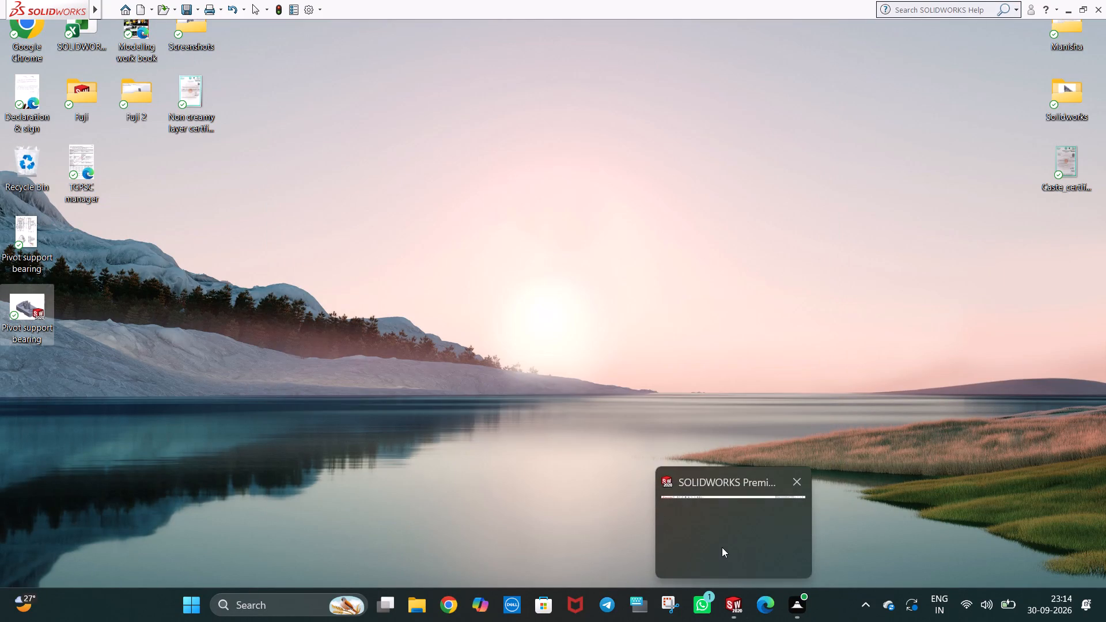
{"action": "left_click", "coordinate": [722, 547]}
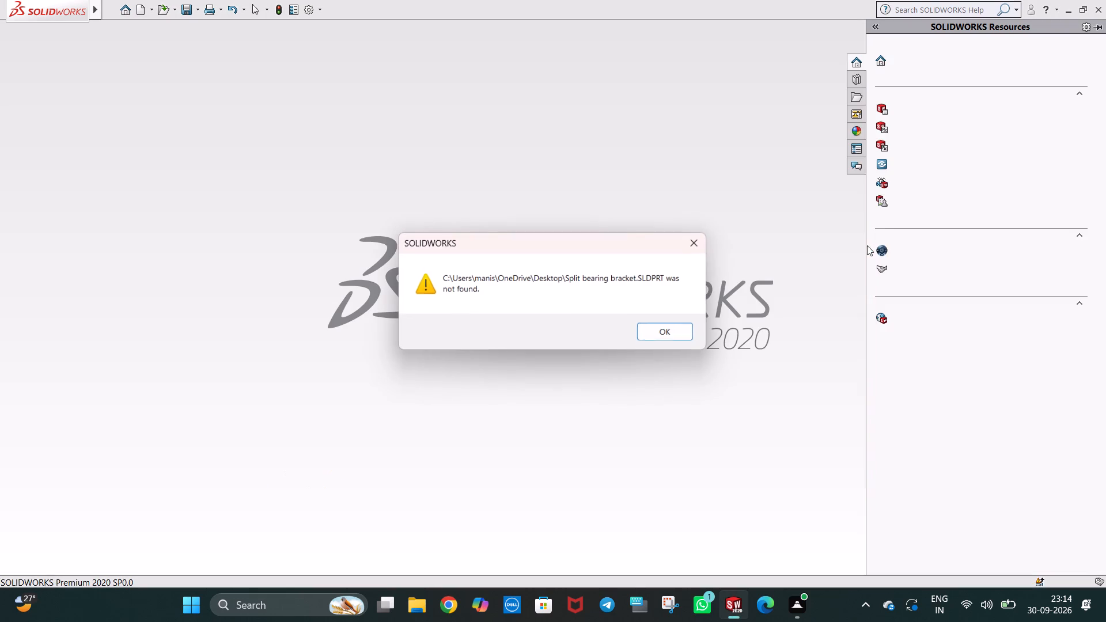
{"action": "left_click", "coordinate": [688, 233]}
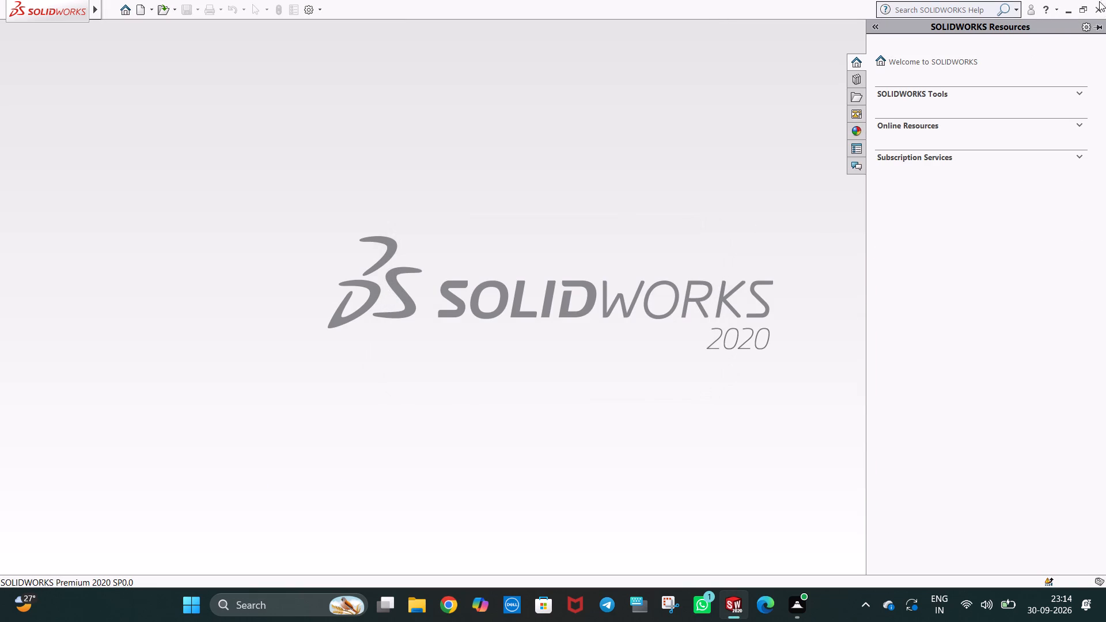
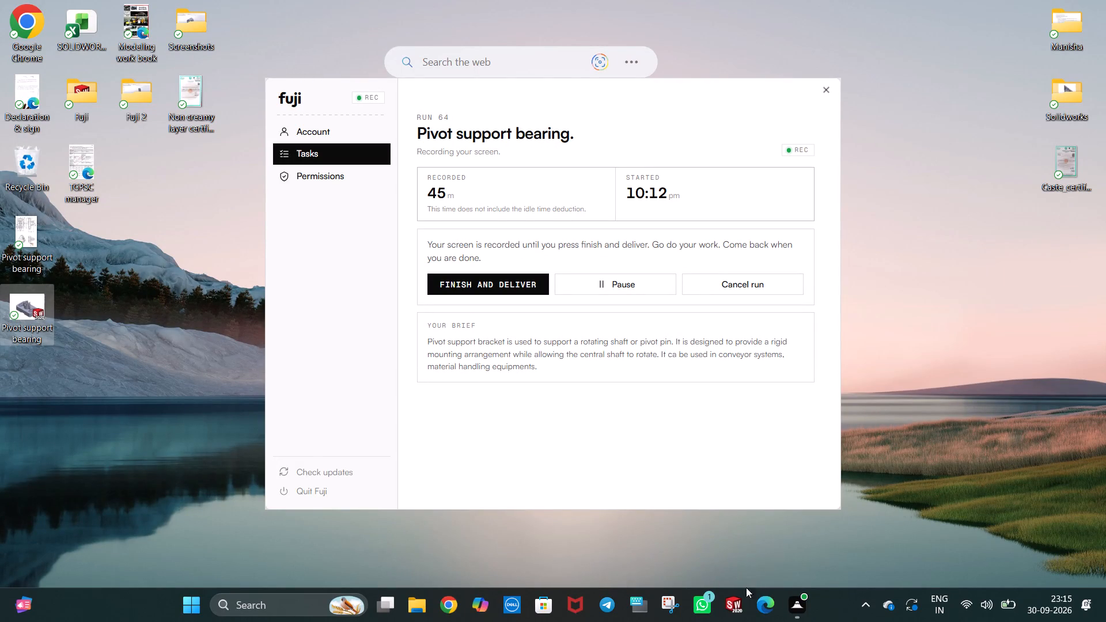
Open the "Pivot support bearing" part file from the Desktop in SOLIDWORKS and bring its window to the front.
{"action": "right_click", "coordinate": [21, 307]}
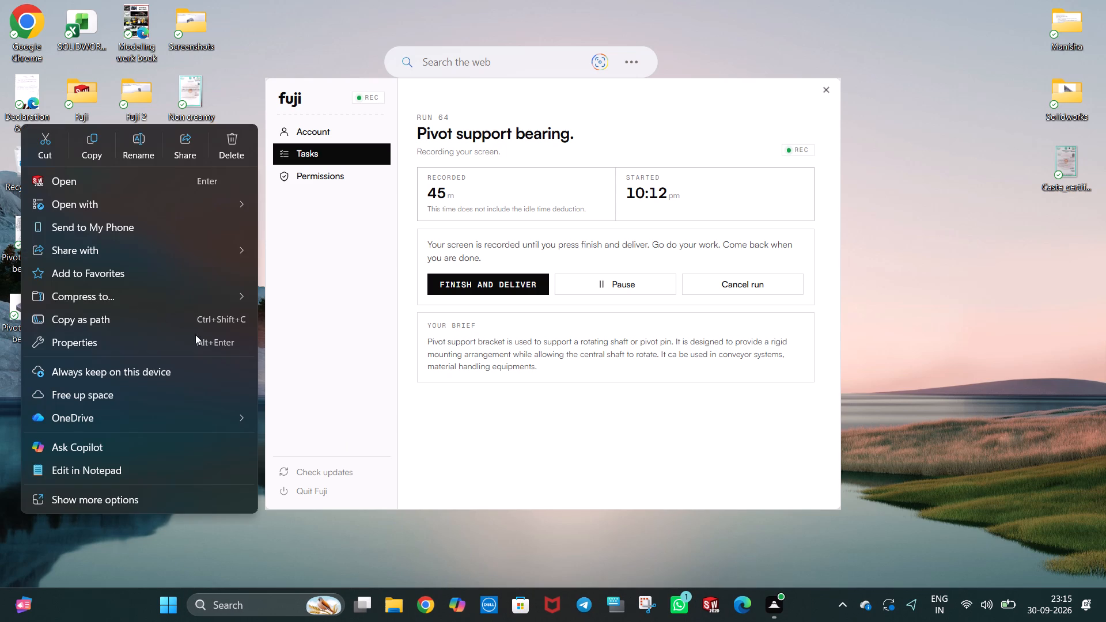
{"action": "left_click", "coordinate": [214, 533]}
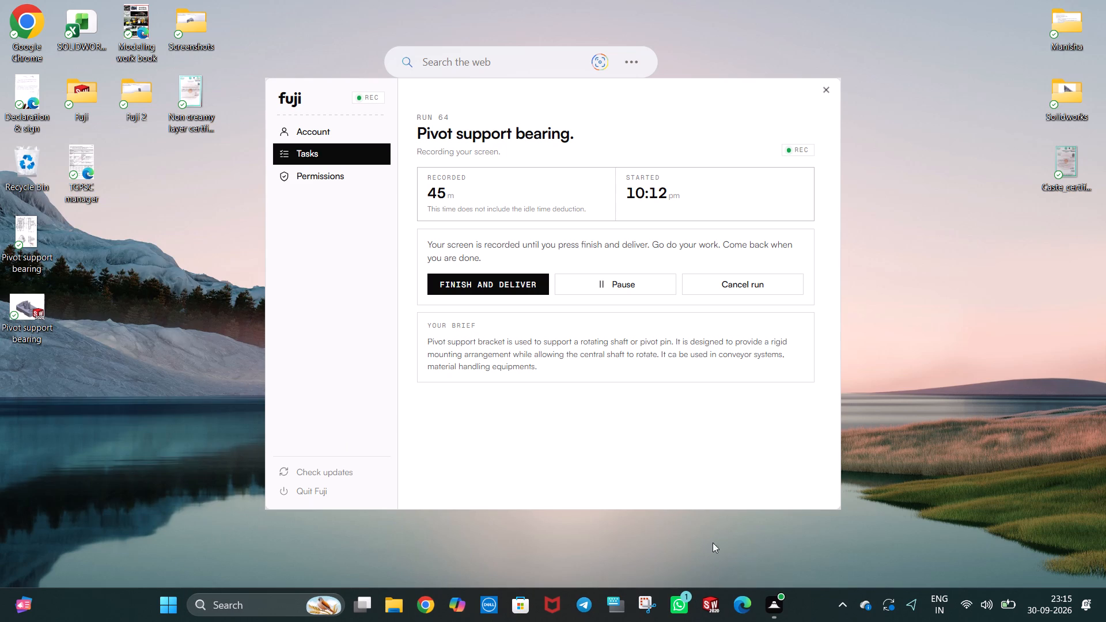
{"action": "double_click", "coordinate": [36, 312]}
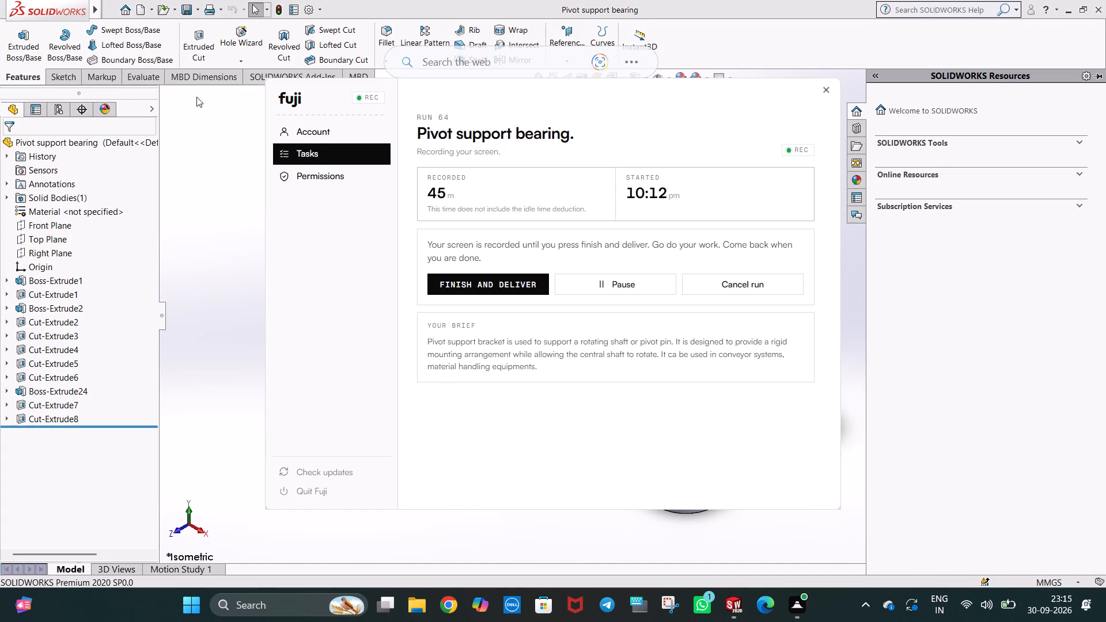
{"action": "left_click", "coordinate": [237, 164]}
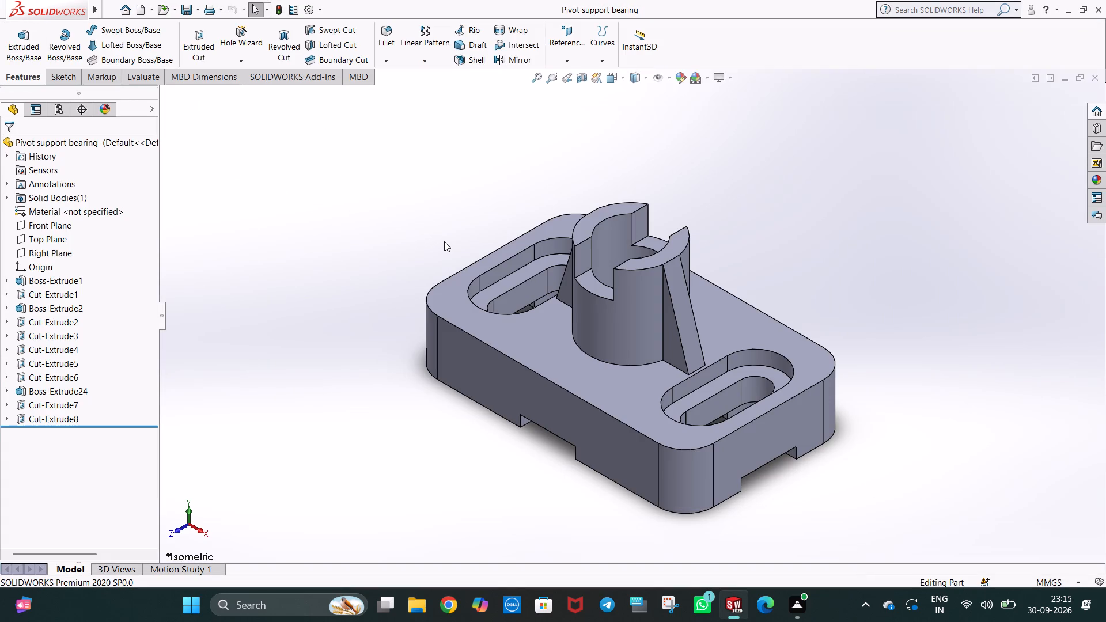
Capture a screenshot of the entire SOLIDWORKS window with the pivot support bearing in isometric view.
{"action": "key", "text": "Print"}
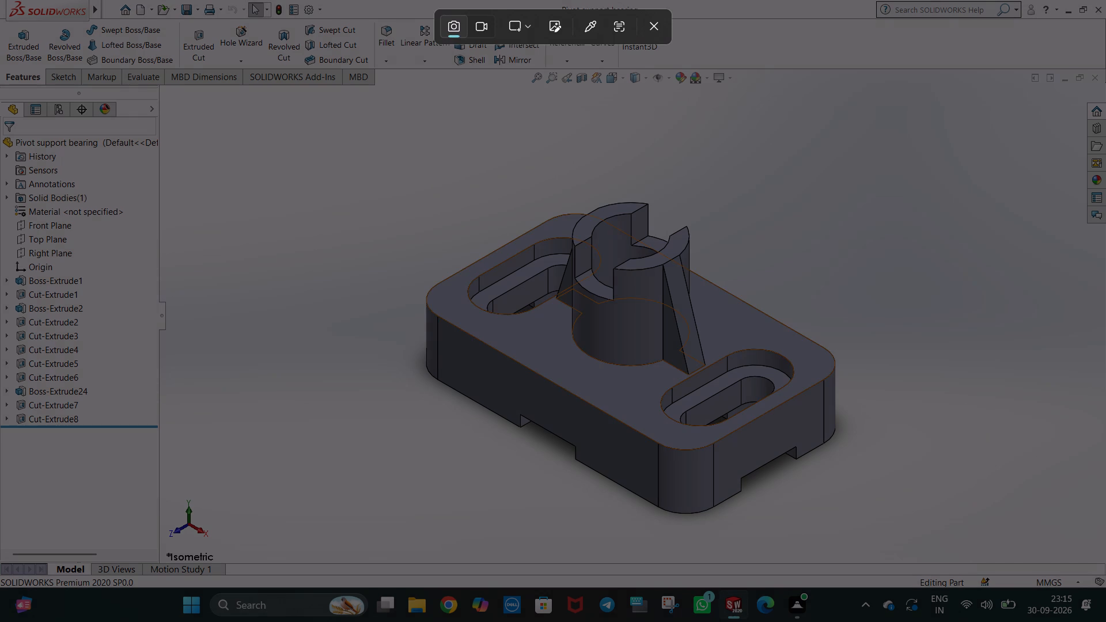
{"action": "left_click_drag", "start_coordinate": [1, 0], "coordinate": [919, 427]}
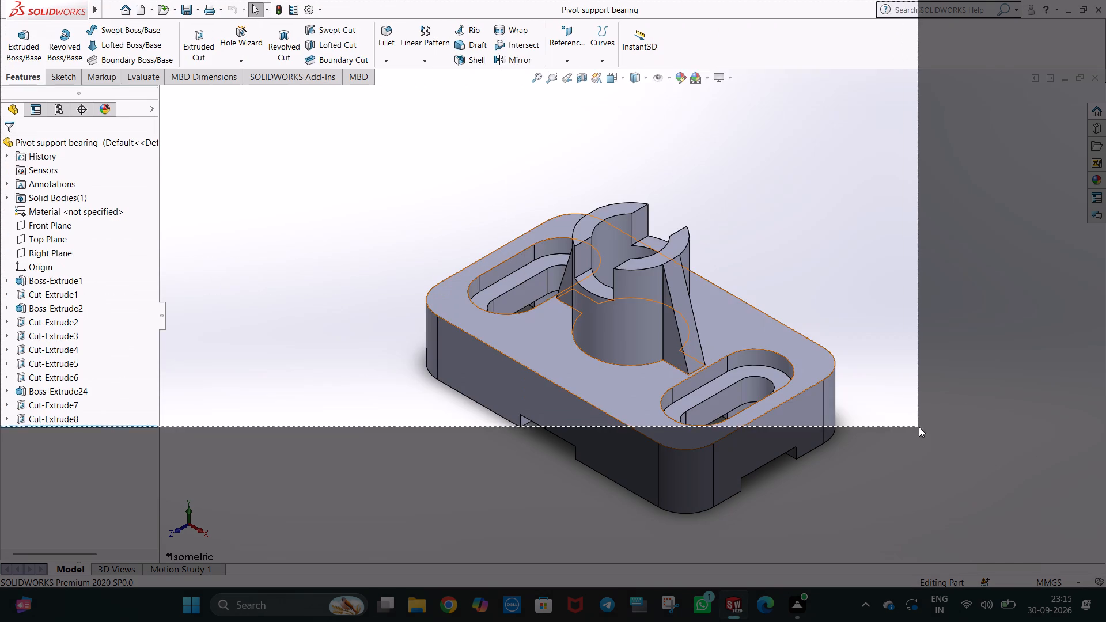
{"action": "left_click_drag", "start_coordinate": [919, 427], "coordinate": [1105, 589]}
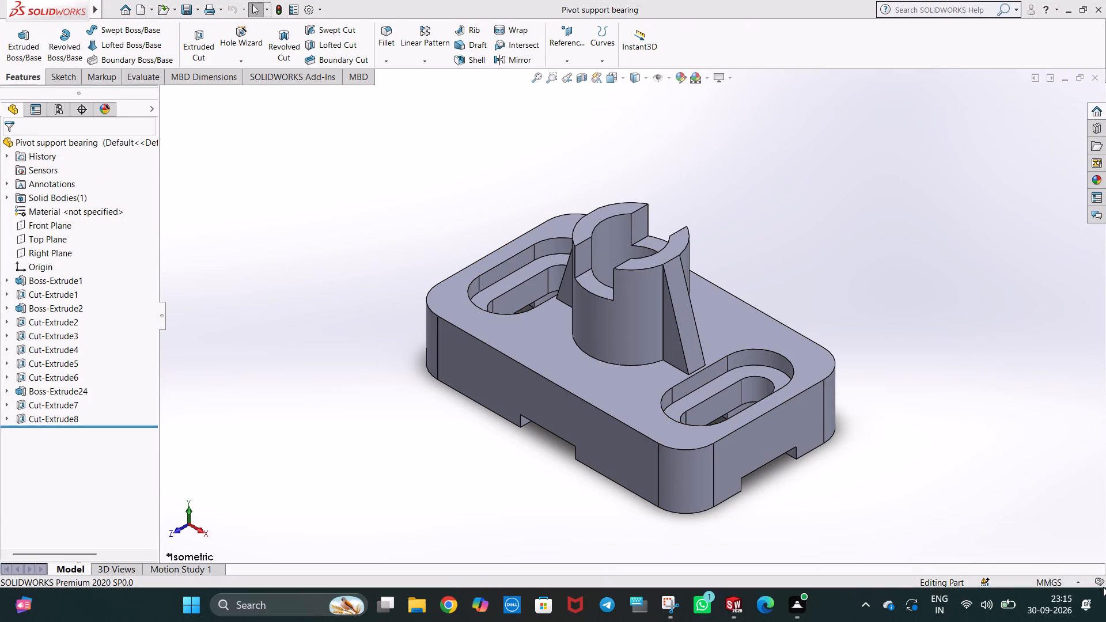
Close SOLIDWORKS.
{"action": "left_click", "coordinate": [1102, 10]}
Open the captured bearing screenshot in Snipping Tool and maximize its window.
{"action": "right_click", "coordinate": [1000, 422]}
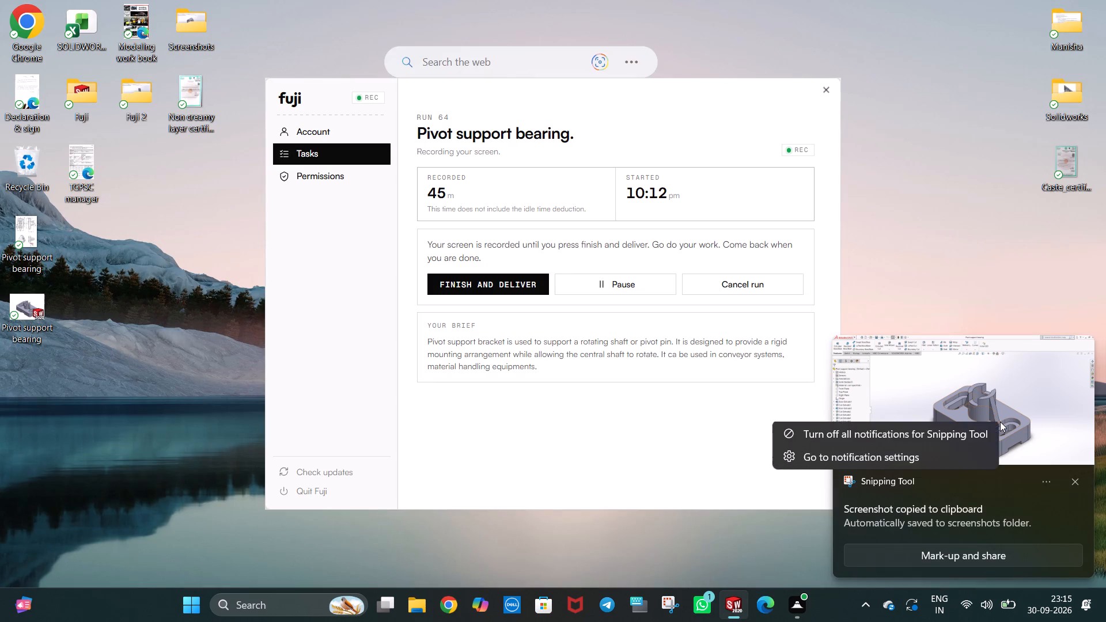
{"action": "right_click", "coordinate": [959, 399]}
{"action": "double_click", "coordinate": [962, 375]}
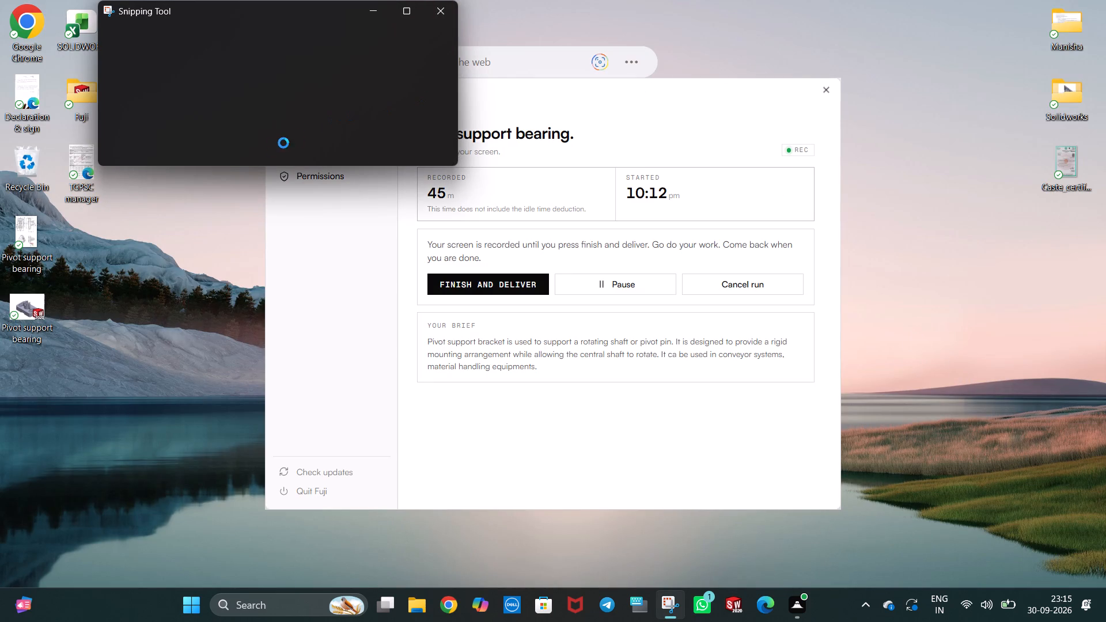
{"action": "right_click", "coordinate": [465, 204]}
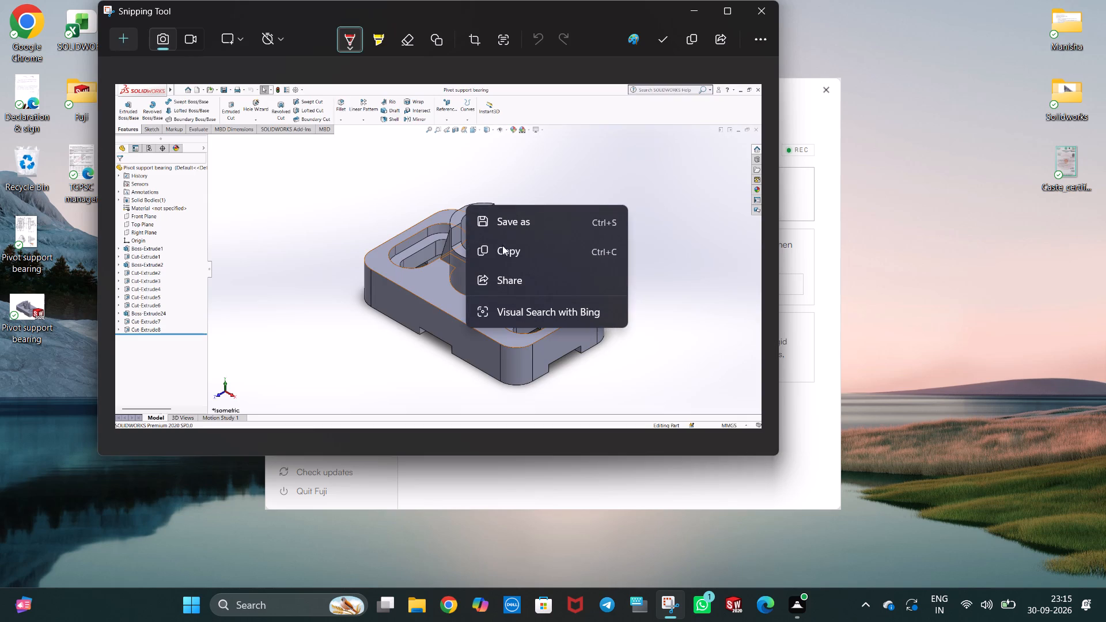
{"action": "left_click", "coordinate": [882, 213]}
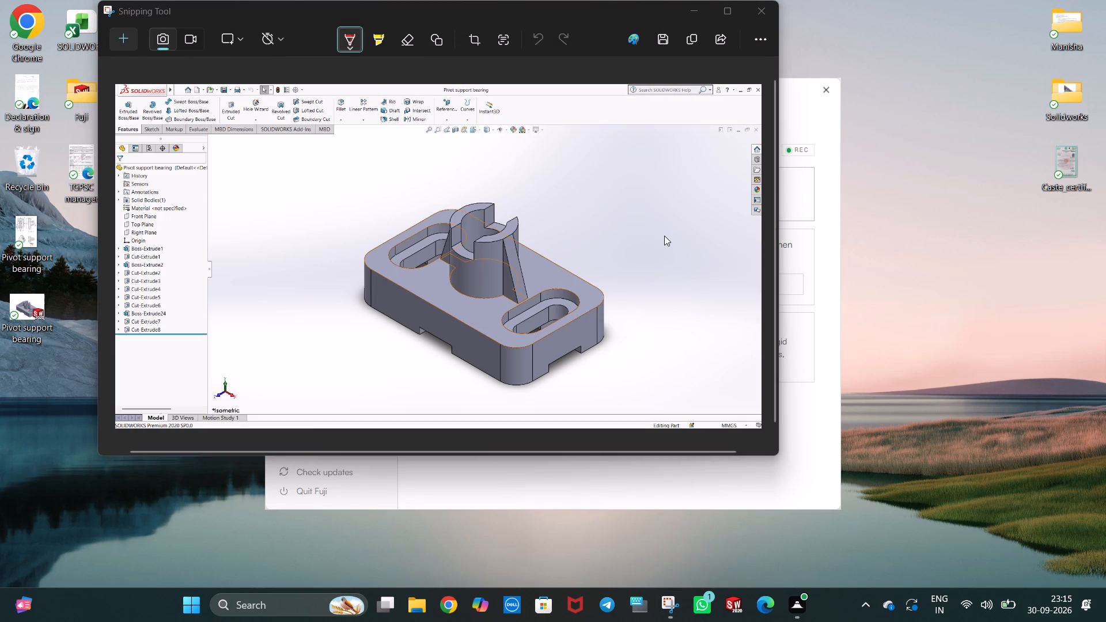
{"action": "double_click", "coordinate": [664, 236]}
{"action": "left_click", "coordinate": [725, 15]}
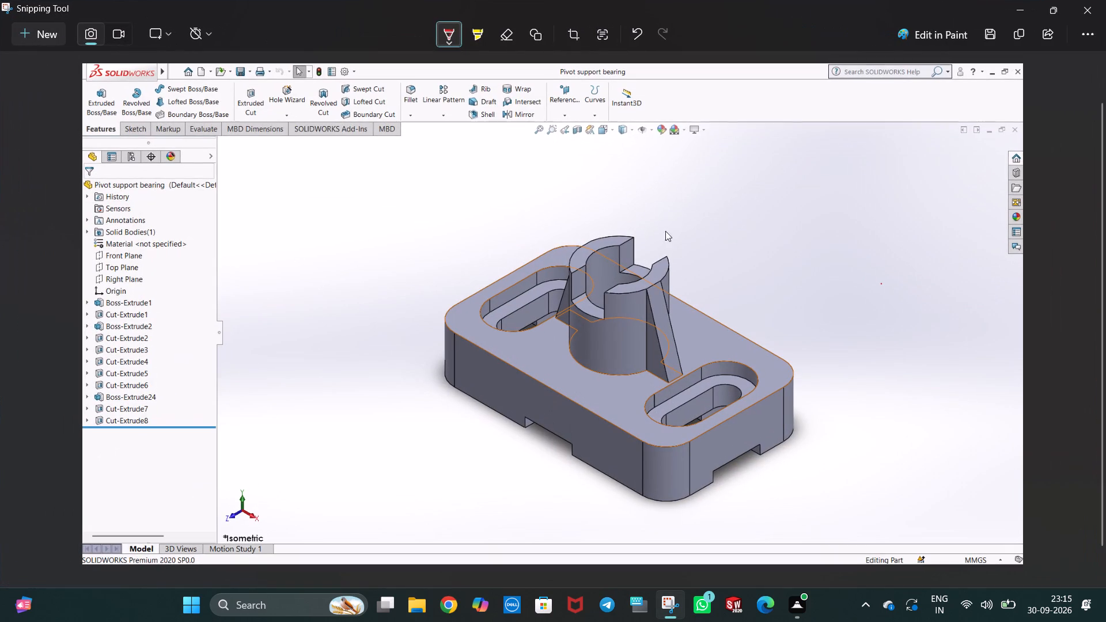
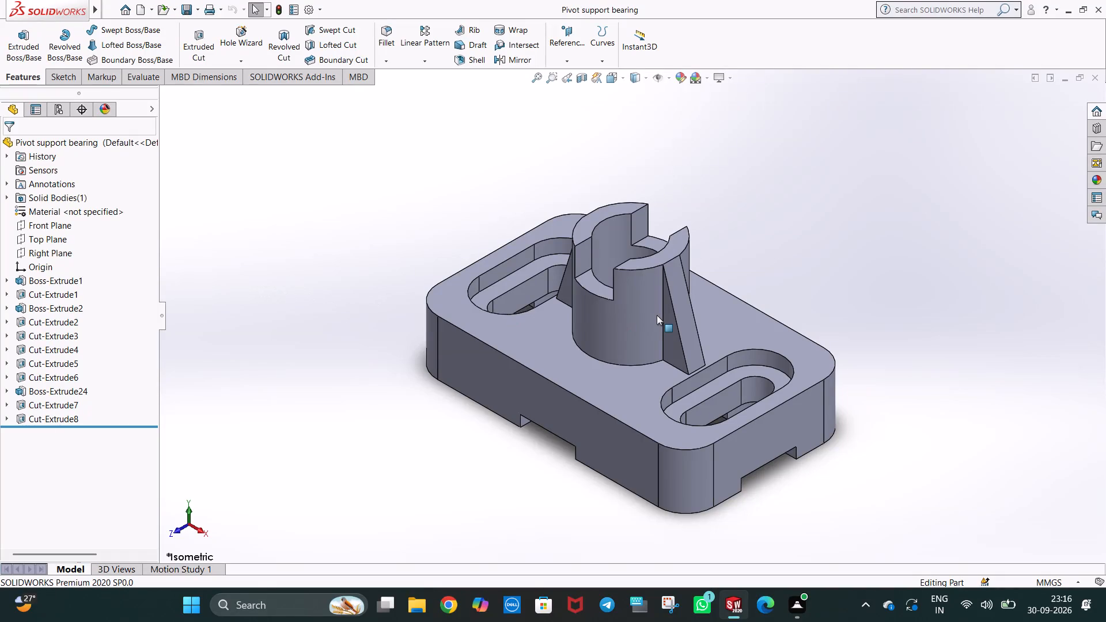
Capture a rectangular screenshot of the SOLIDWORKS window showing the pivot support bearing in isometric view, leaving out the taskbar.
{"action": "key", "text": "Print"}
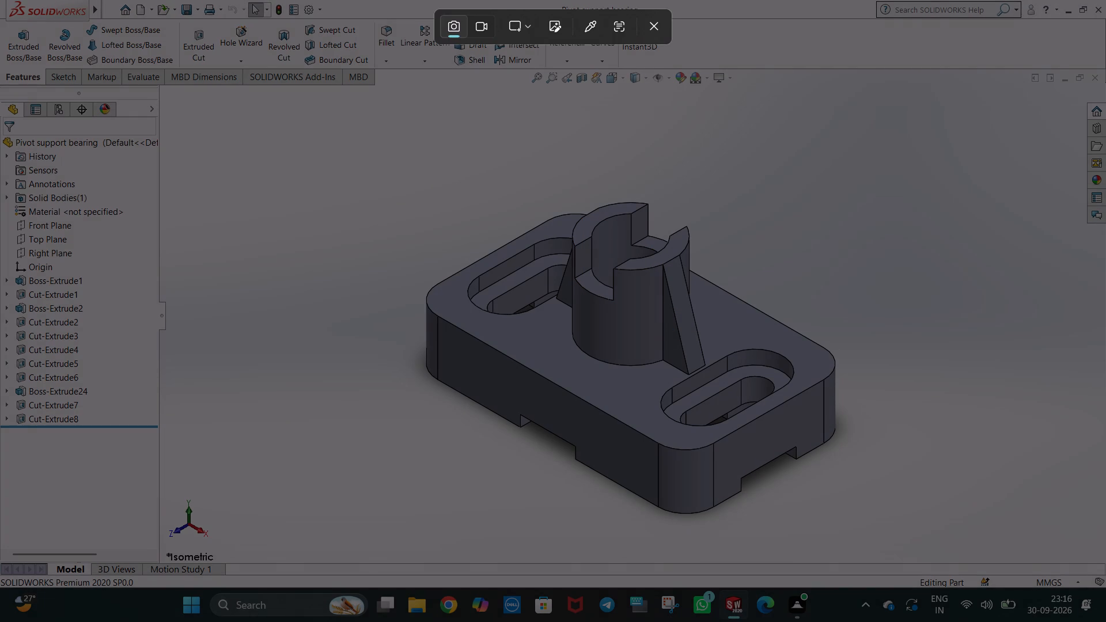
{"action": "left_click", "coordinate": [2, 3]}
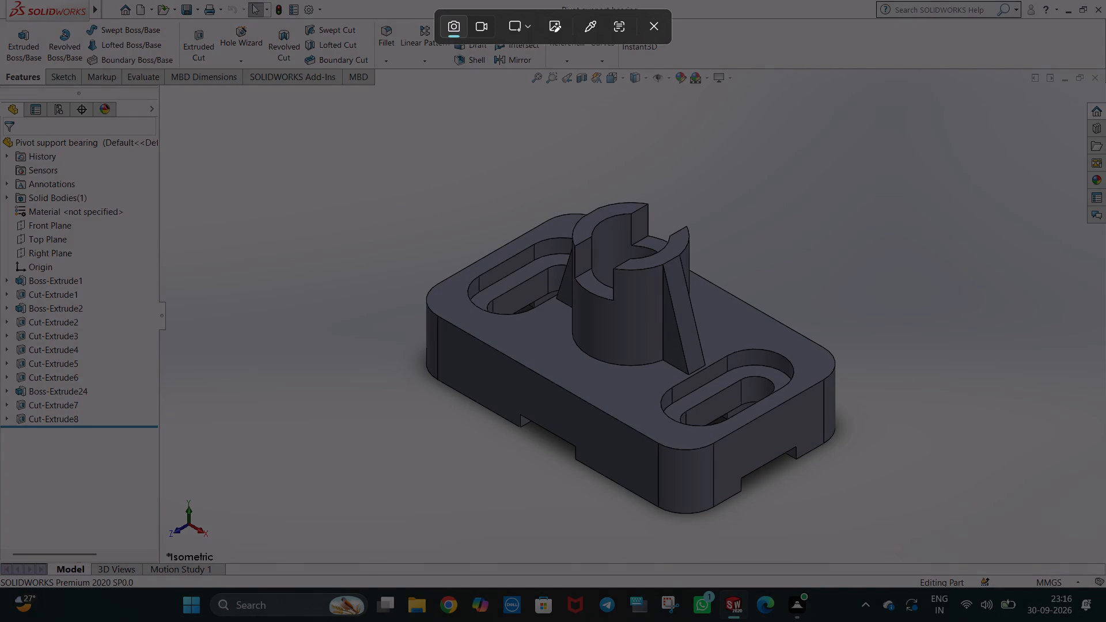
{"action": "left_click", "coordinate": [10, 5]}
{"action": "left_click_drag", "start_coordinate": [6, 3], "coordinate": [52, 66]}
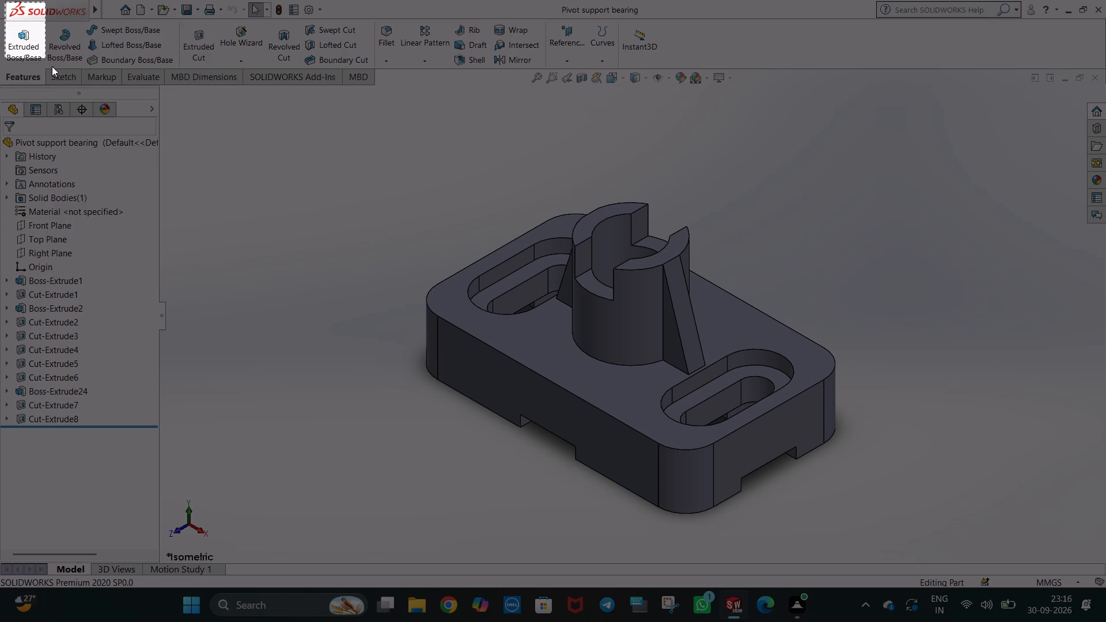
{"action": "left_click_drag", "start_coordinate": [52, 66], "coordinate": [1105, 583]}
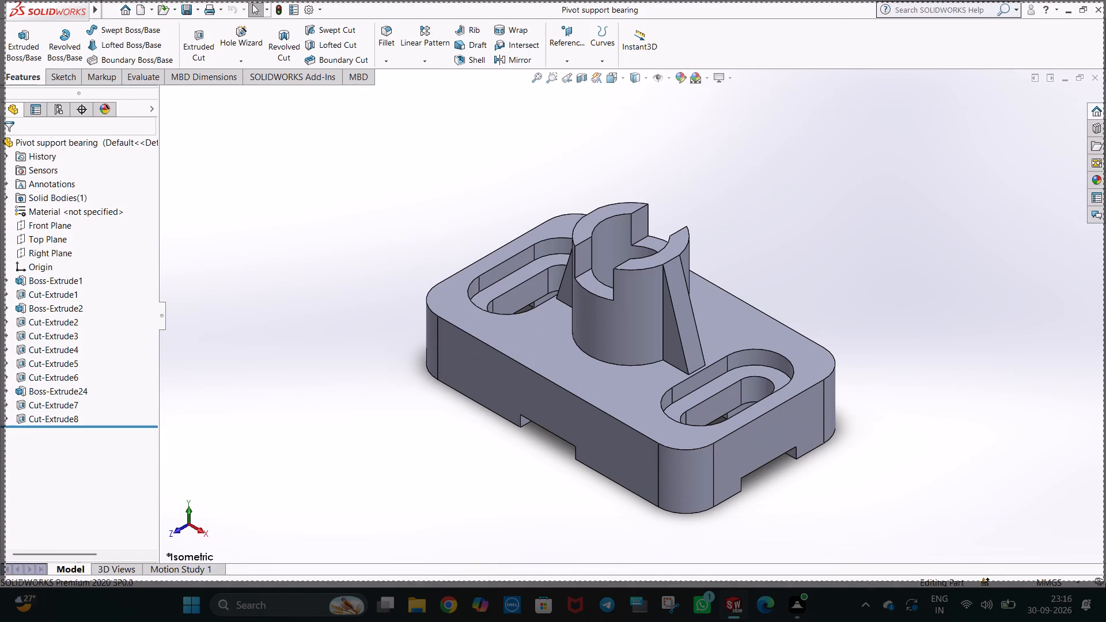
{"action": "left_click_drag", "start_coordinate": [1105, 583], "coordinate": [1105, 587]}
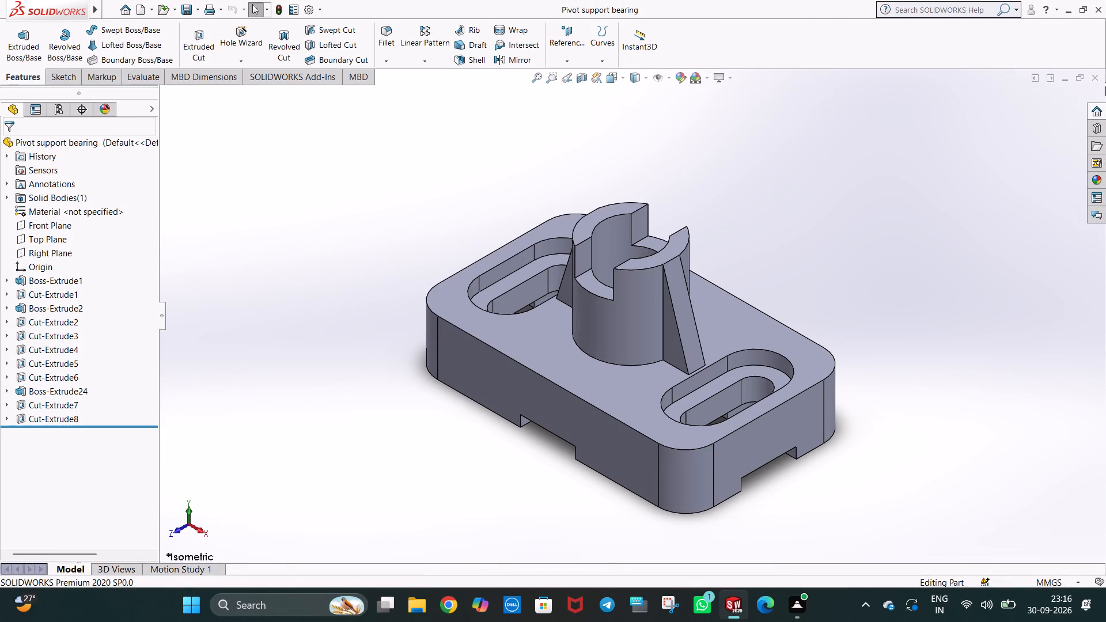
Close SOLIDWORKS.
{"action": "left_click", "coordinate": [1097, 6]}
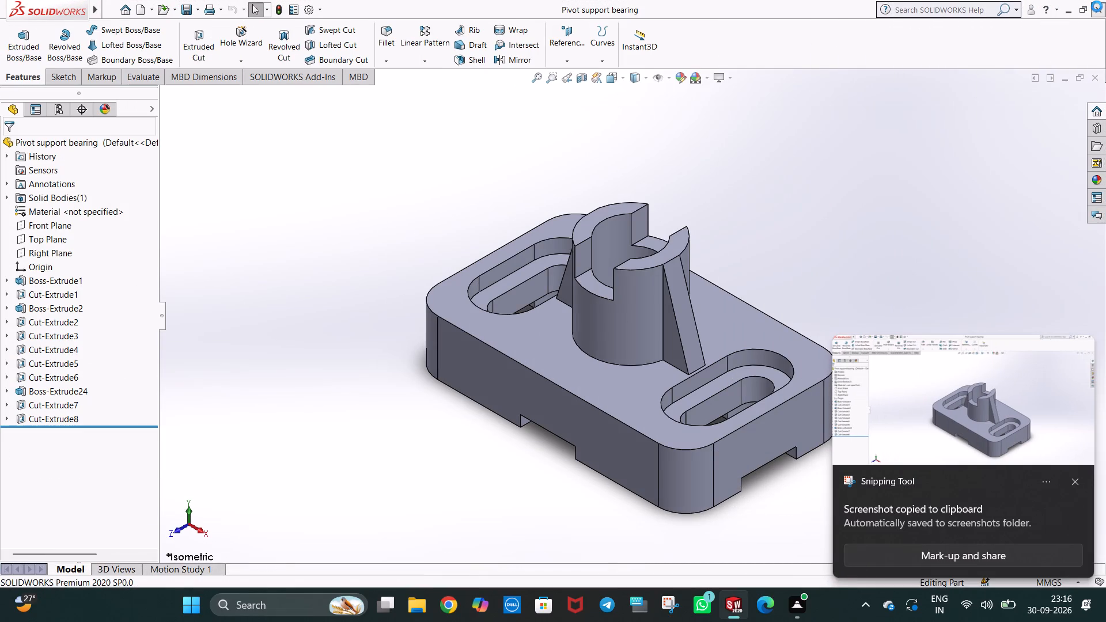
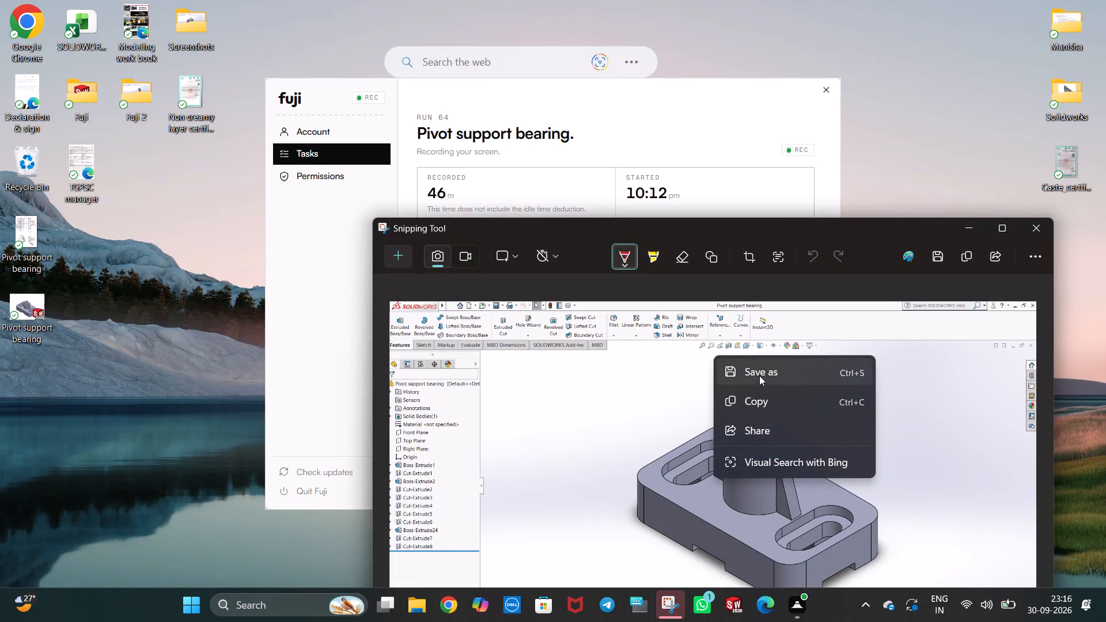
Save the captured screenshot to the Desktop as a PNG named Pivot support bearing.
{"action": "left_click", "coordinate": [759, 374]}
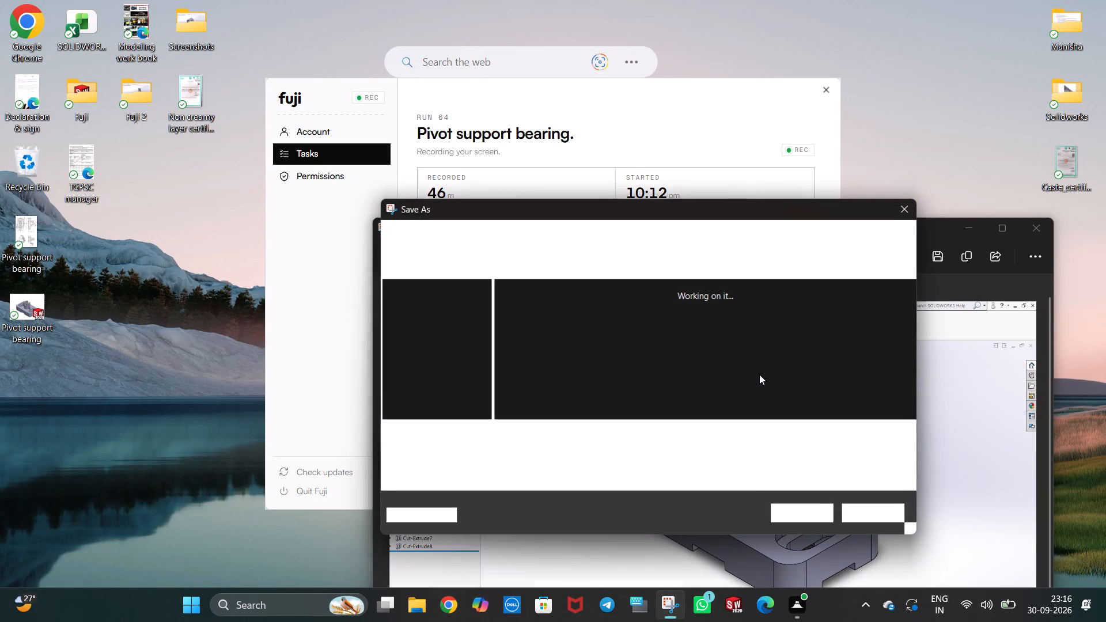
{"action": "key", "text": "BackSpace"}
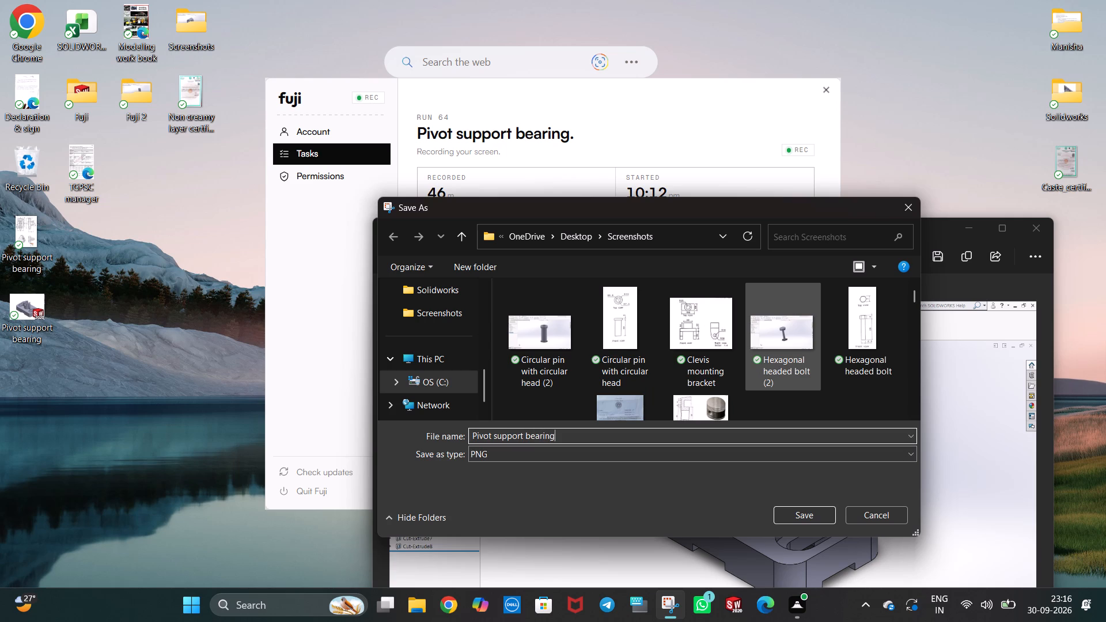
{"action": "scroll", "coordinate": [435, 361], "scroll_direction": "up", "scroll_amount": 3}
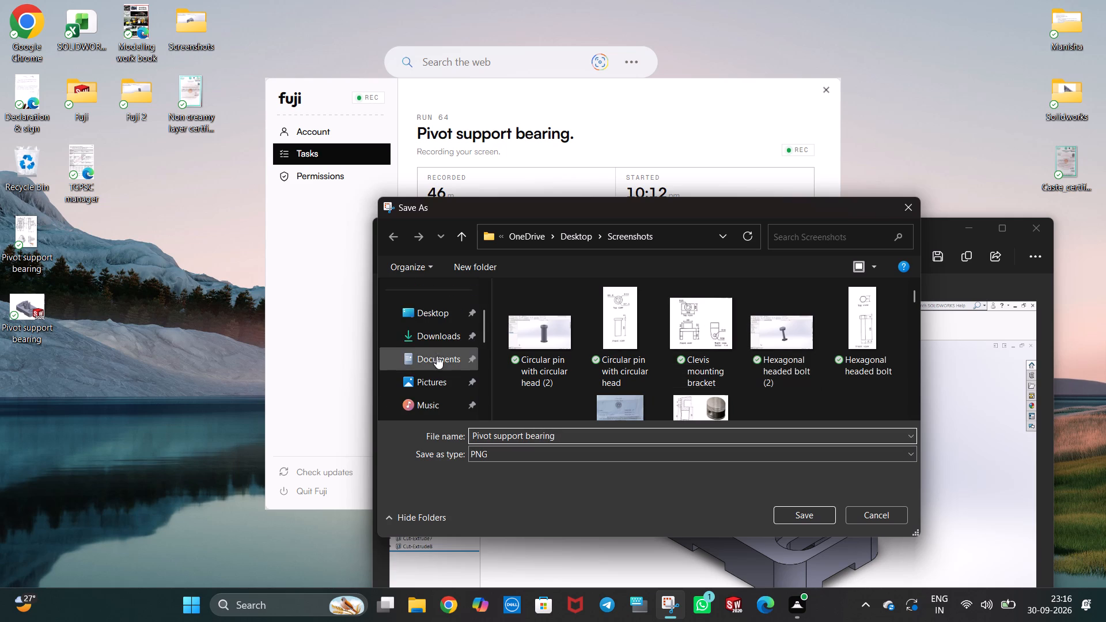
{"action": "left_click", "coordinate": [441, 311]}
{"action": "left_click", "coordinate": [784, 513]}
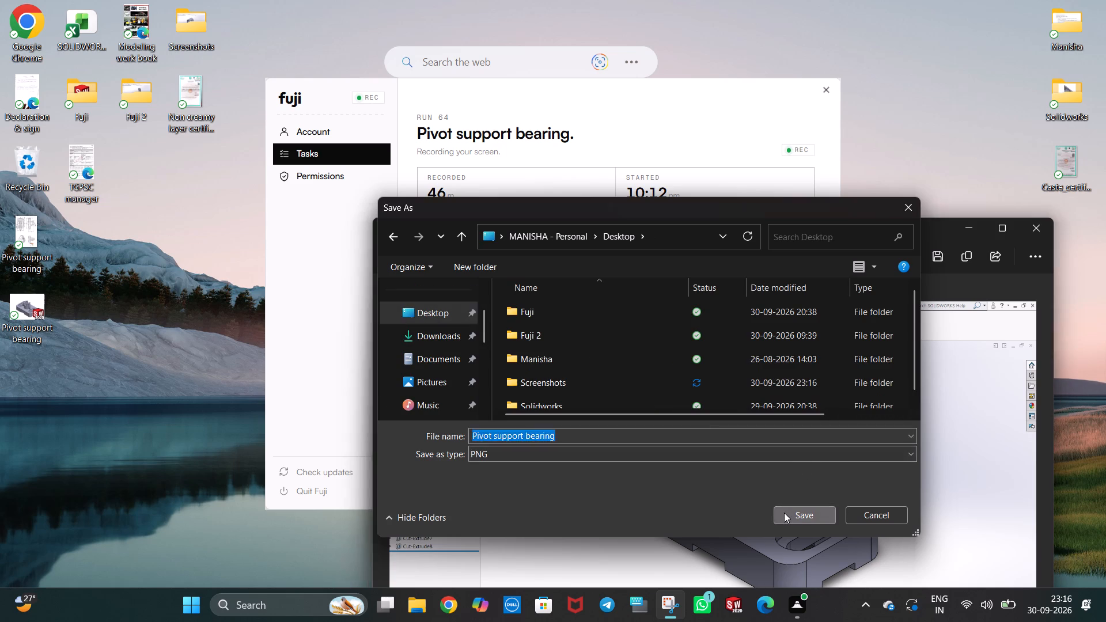